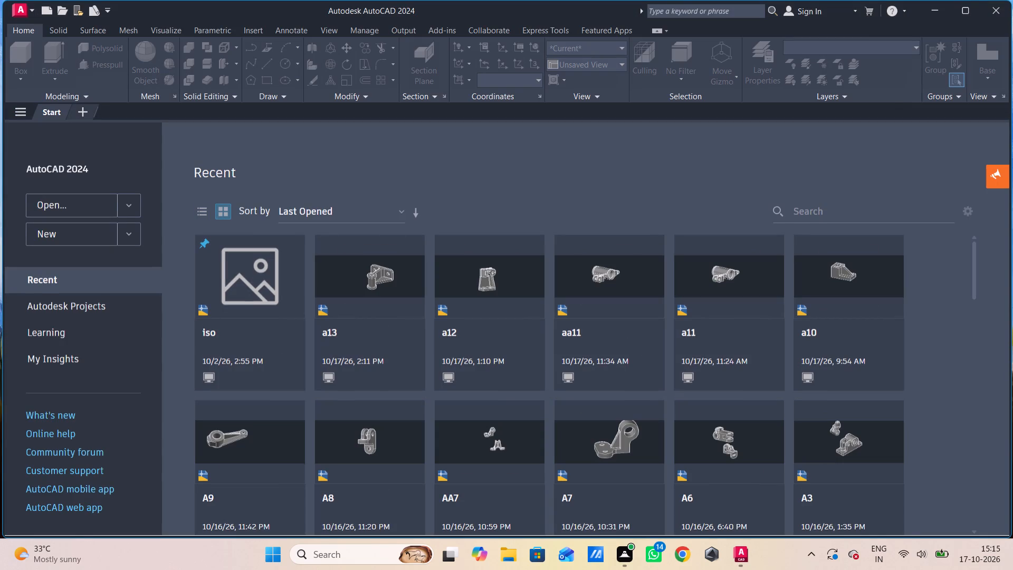
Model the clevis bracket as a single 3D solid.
Create a new blank drawing.
click(73, 110)
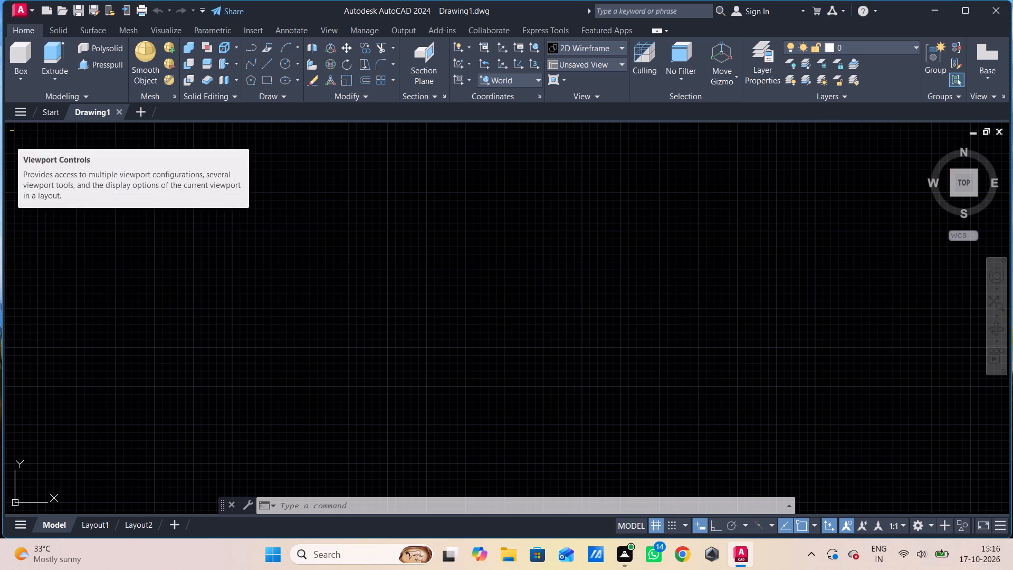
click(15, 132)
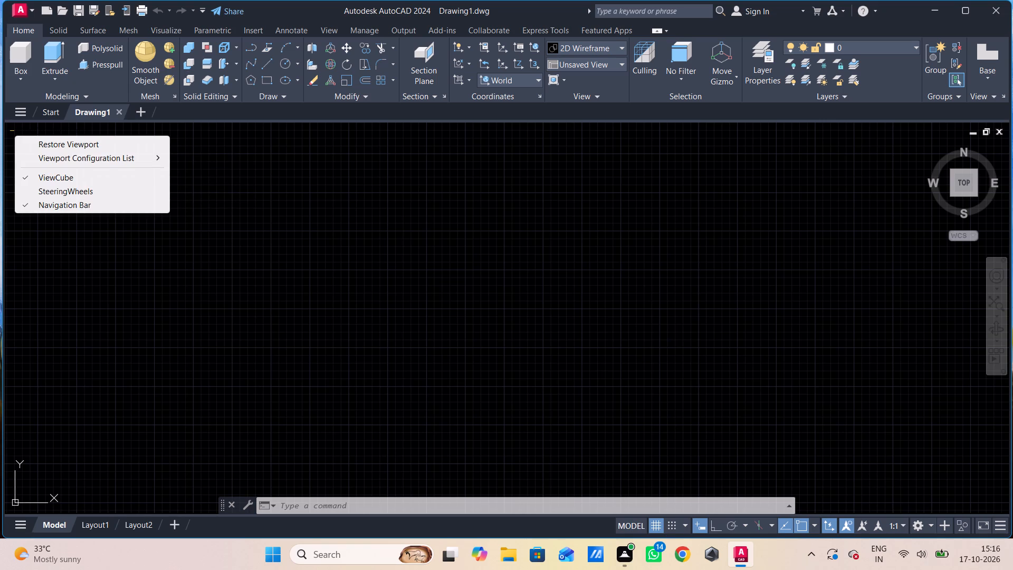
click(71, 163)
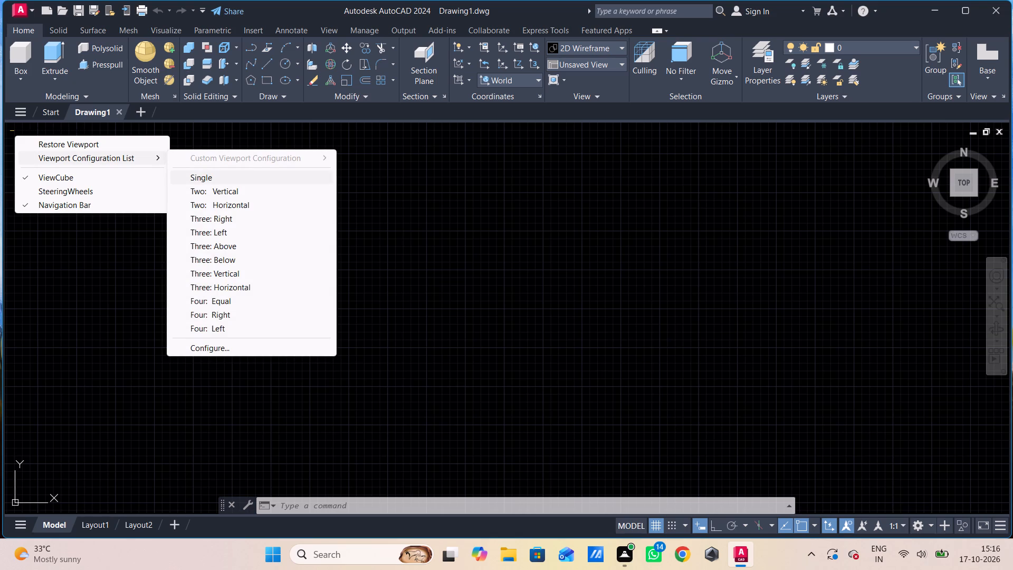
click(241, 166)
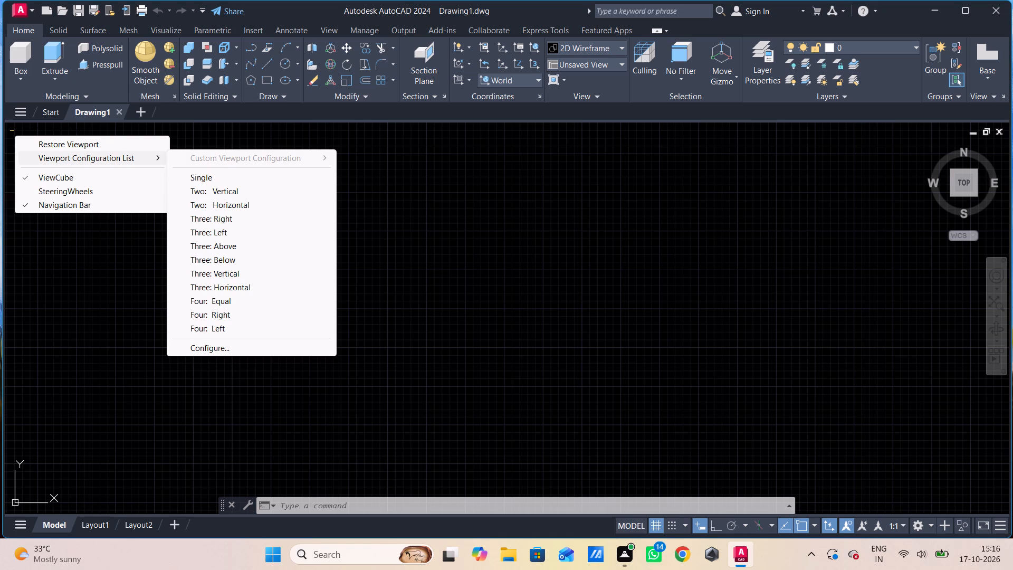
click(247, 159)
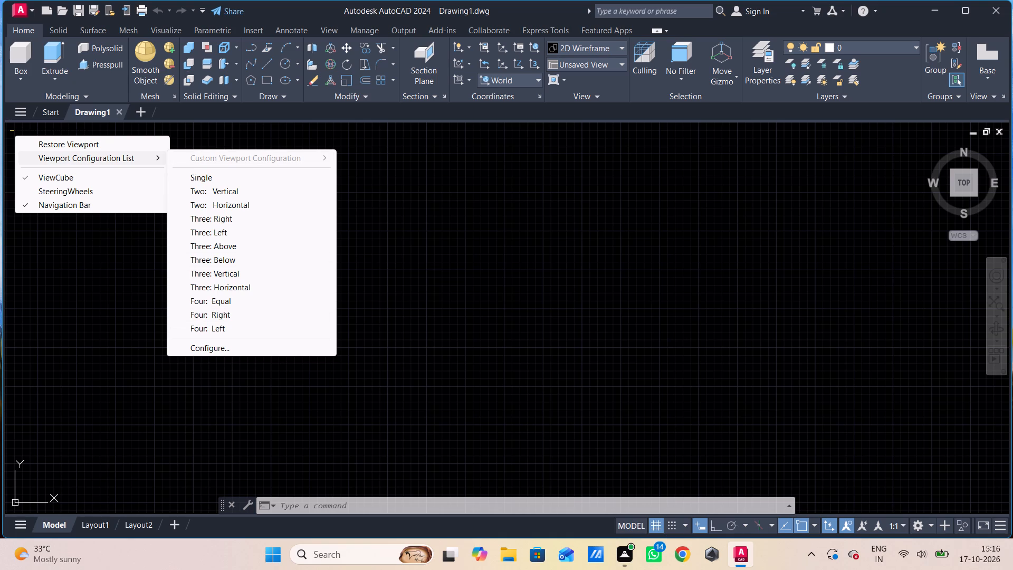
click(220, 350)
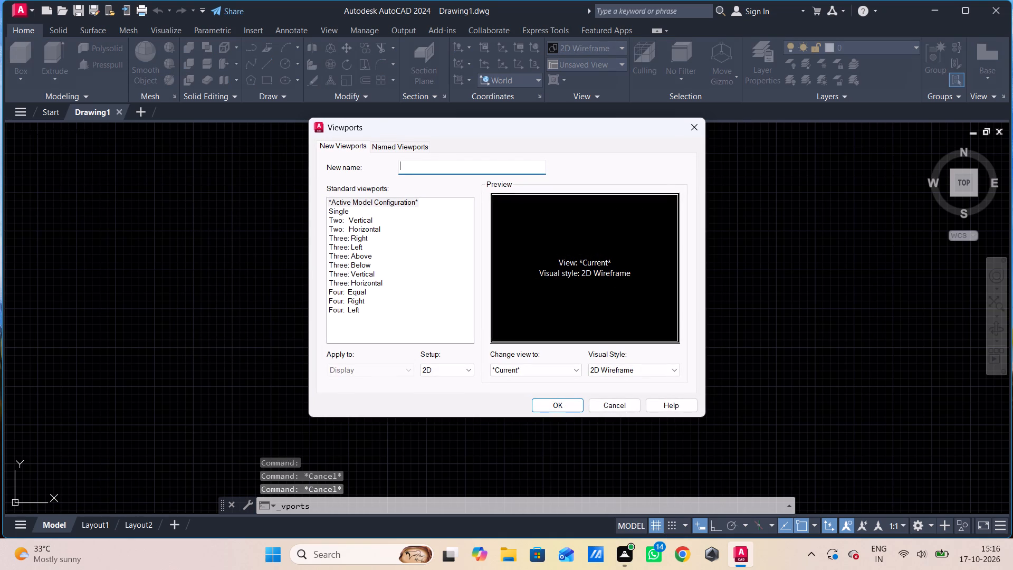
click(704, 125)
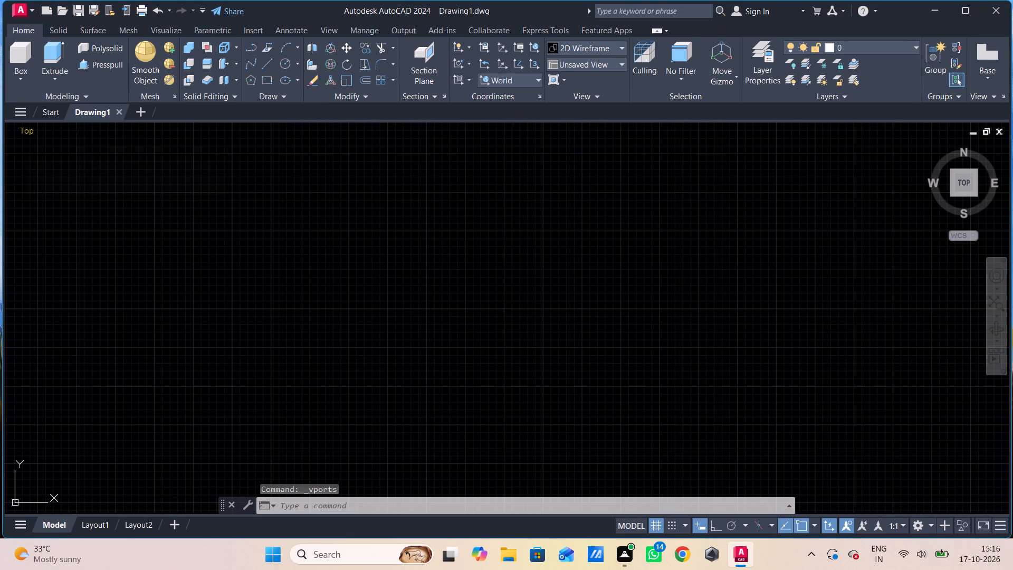
Switch the model view from Top to Front.
click(23, 130)
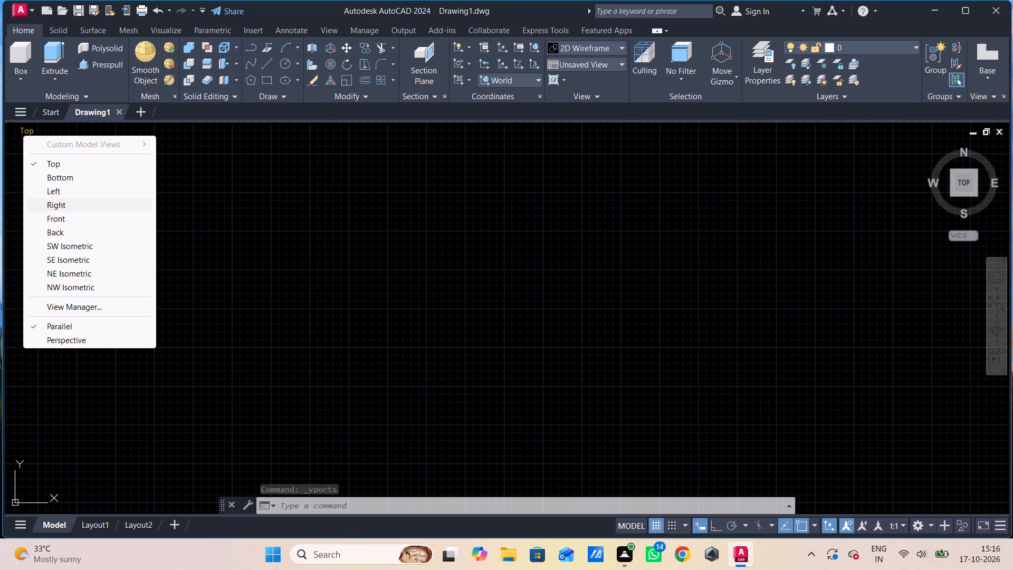
click(75, 216)
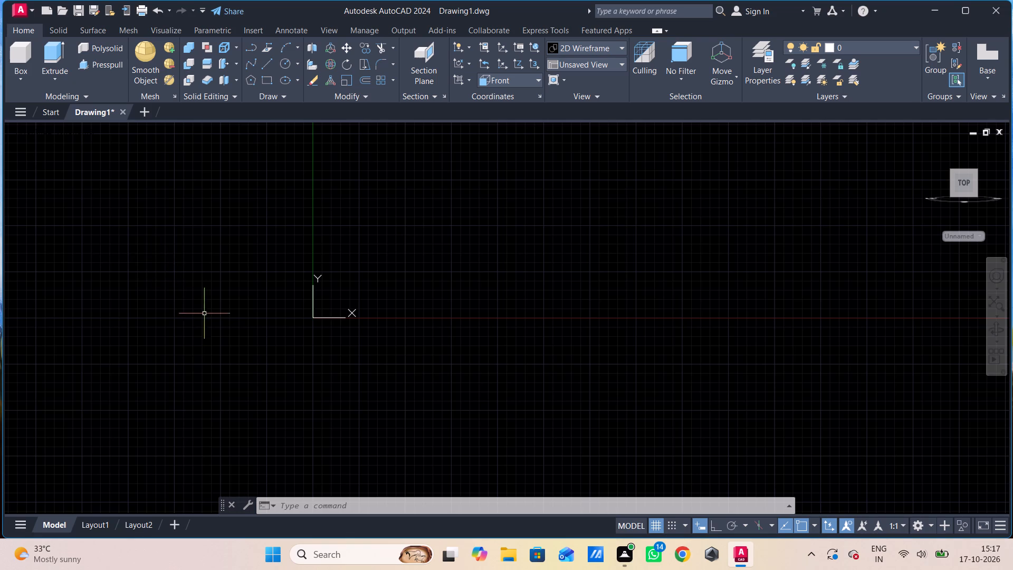
Draw a circle of radius 8 in an empty area just above the X axis.
middle_drag(380, 339, 59, 358)
text(c)
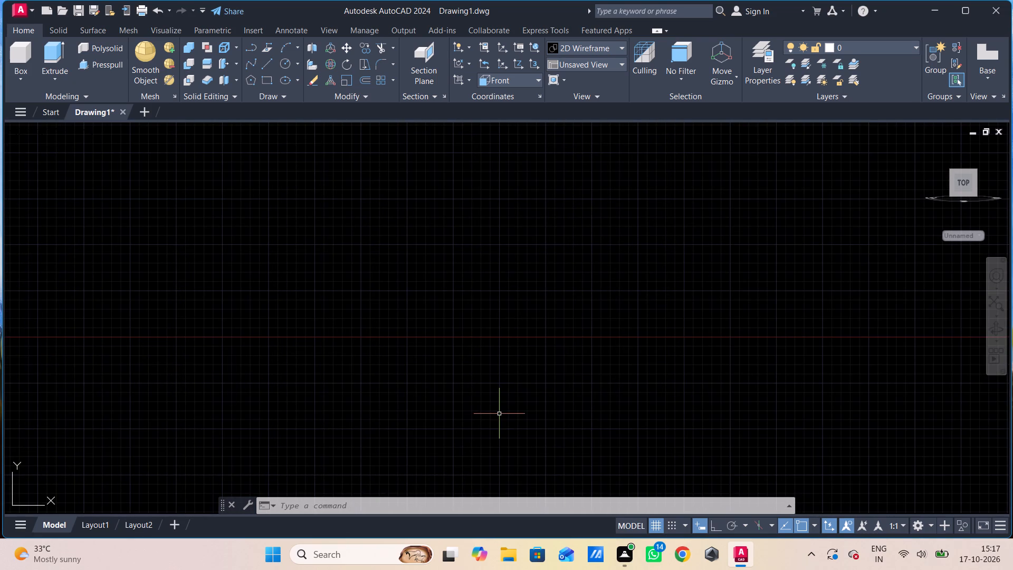
key(space)
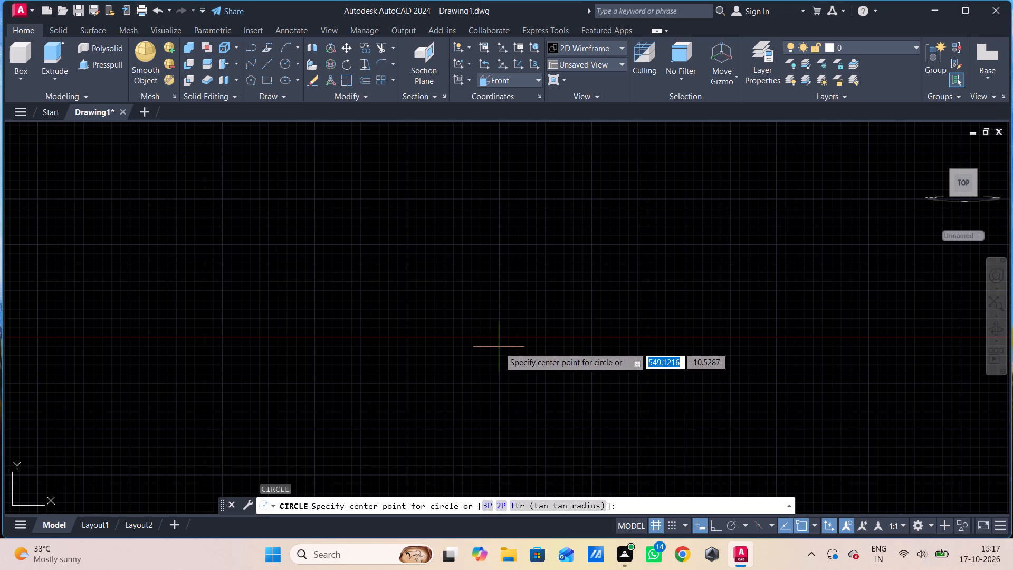
click(472, 278)
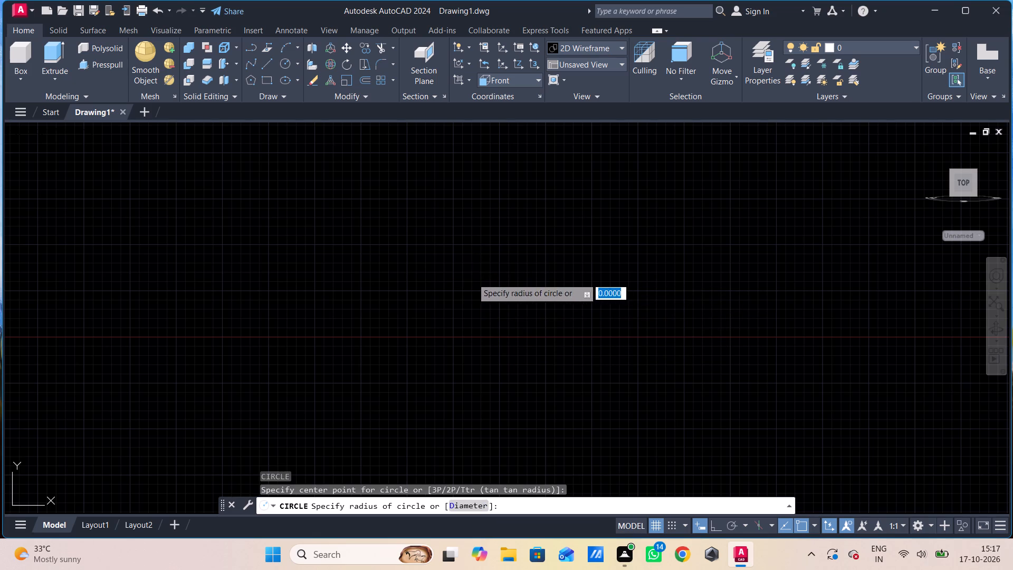
key(8)
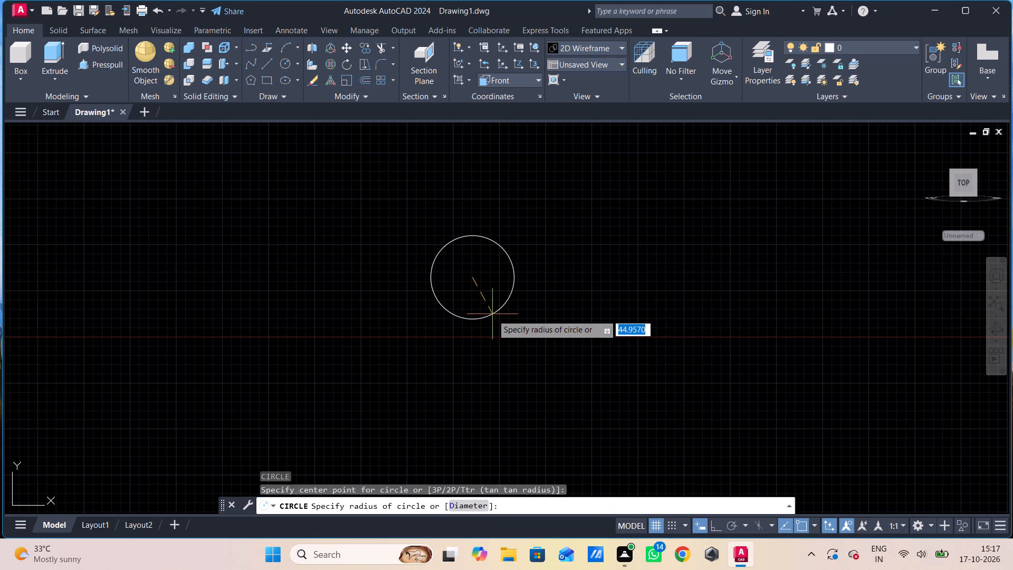
key(Return)
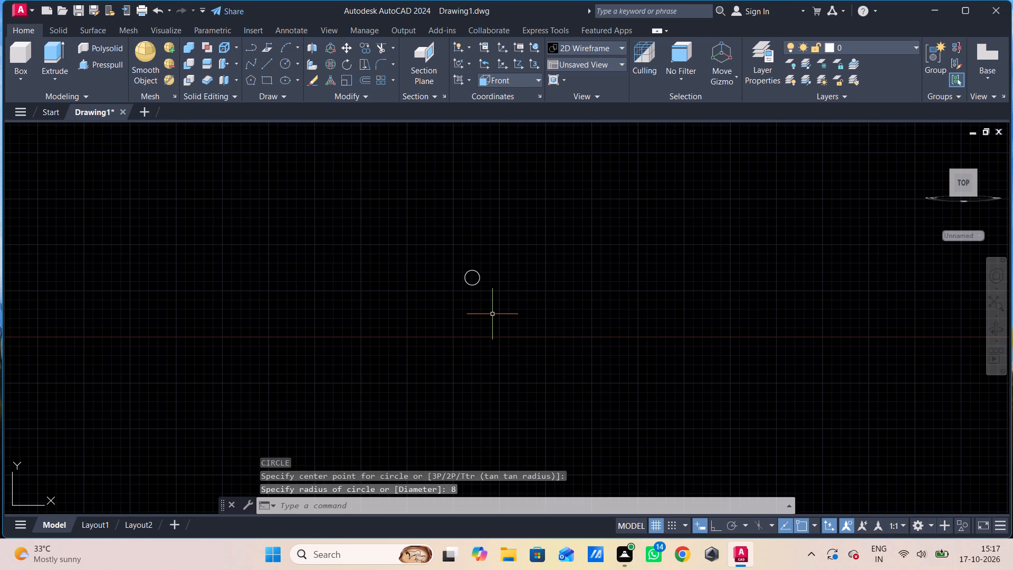
Draw a concentric circle of radius 16 around the radius 8 circle.
key(space)
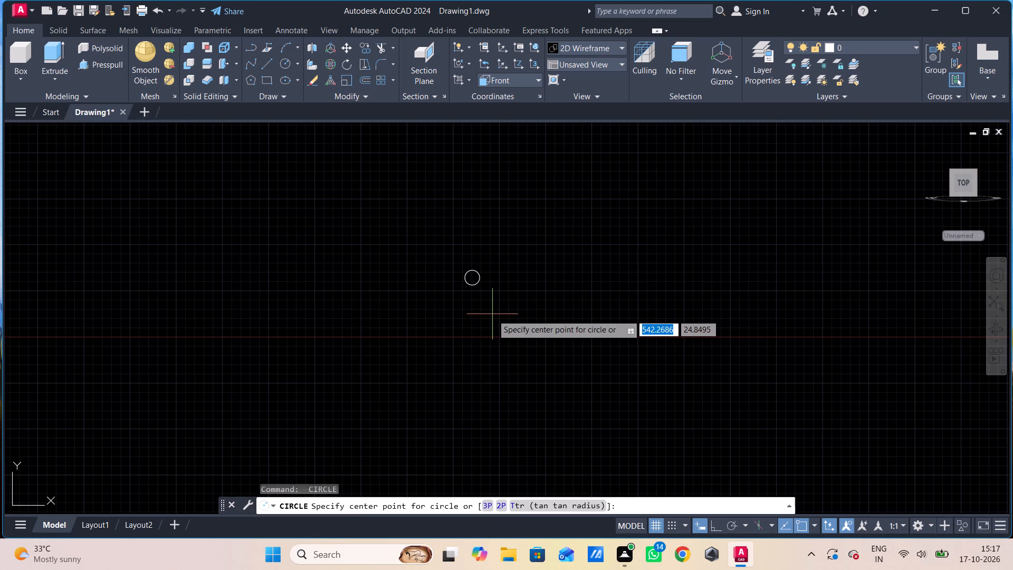
scroll(475, 307, up, 4)
middle_drag(468, 336, 448, 397)
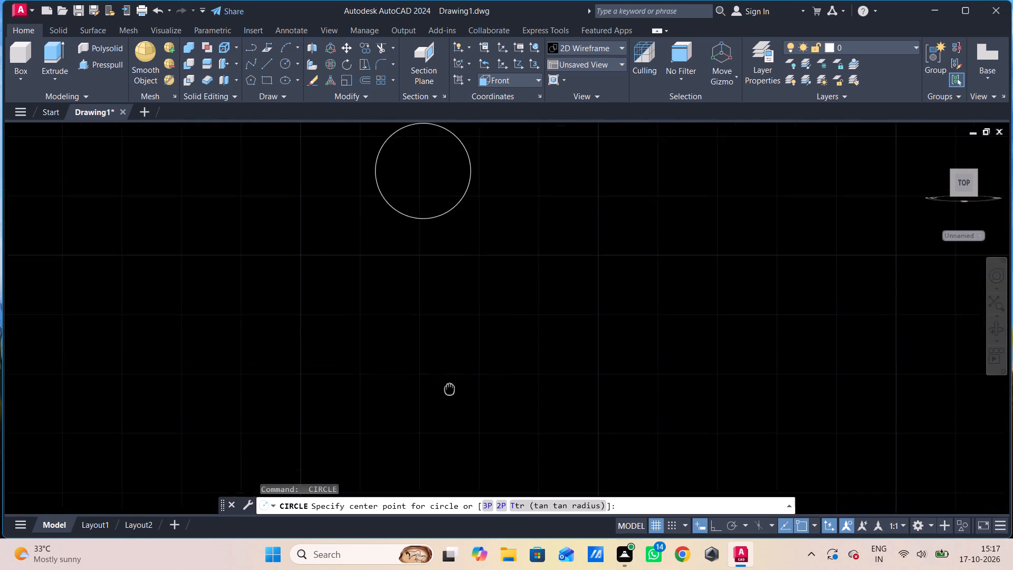
middle_drag(448, 397, 446, 440)
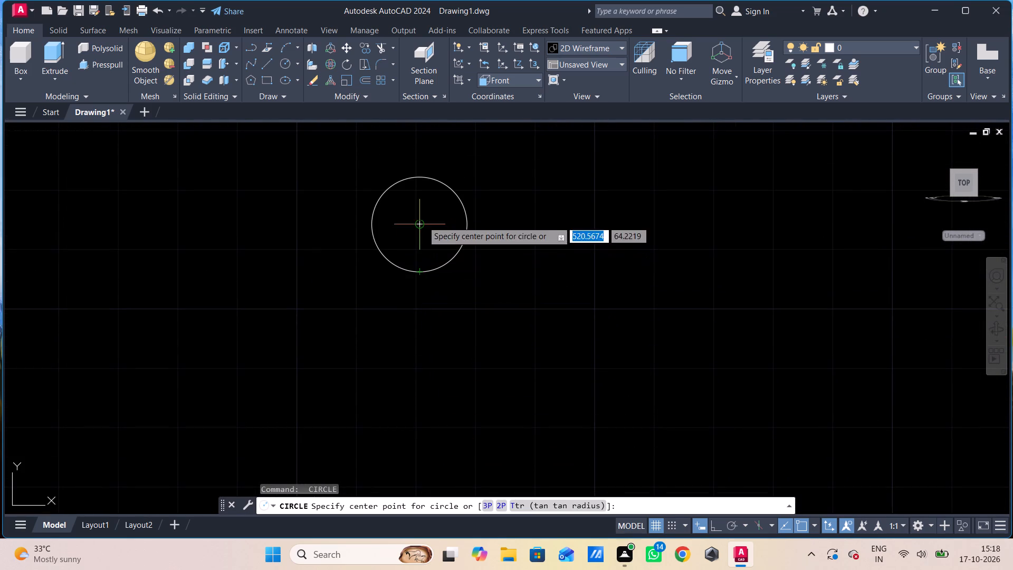
click(423, 221)
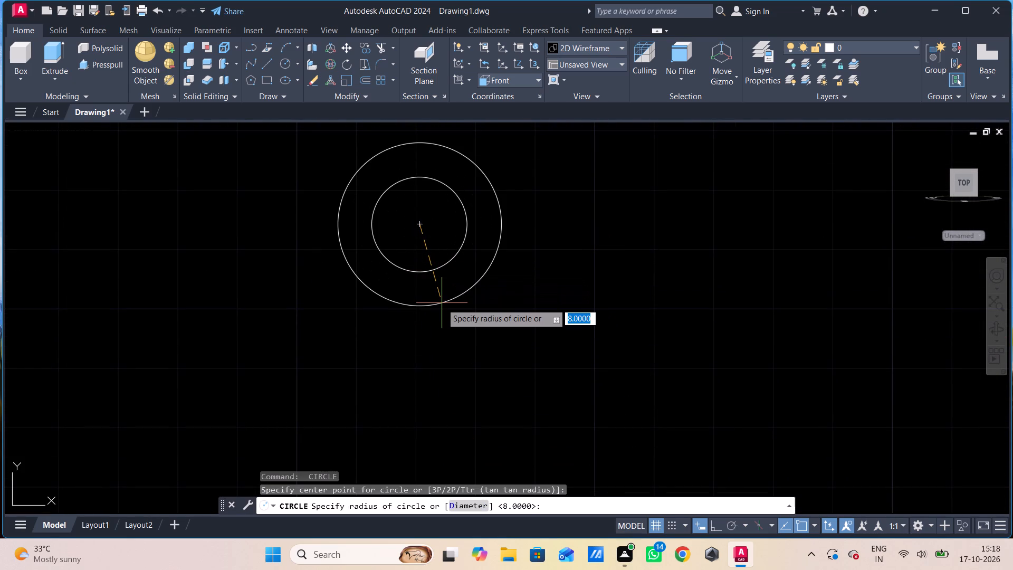
text(16)
key(Return)
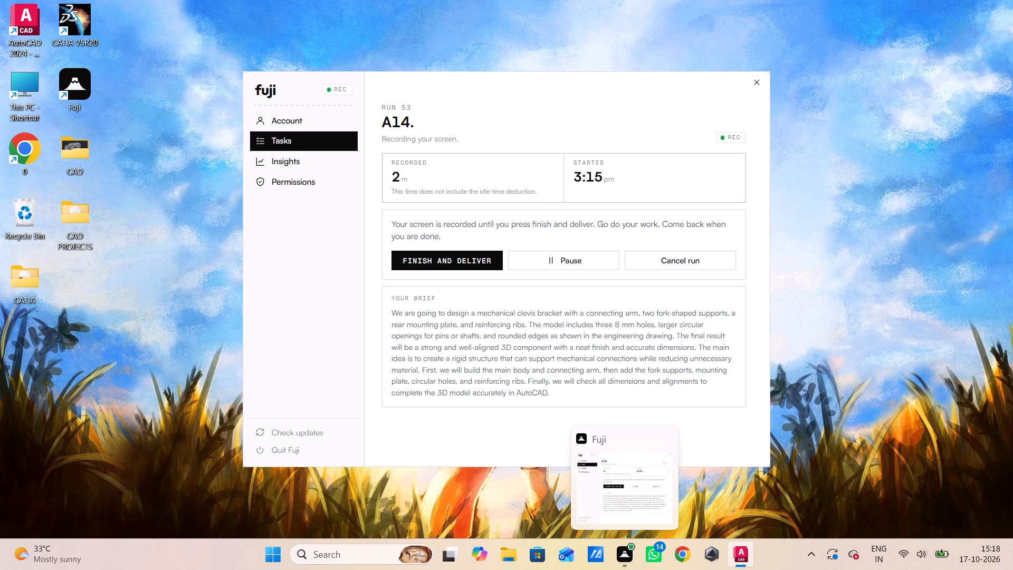
With Ortho on, draw lines from the outer circle's right quadrant: 16 up, 32 left, and down to its left quadrant.
middle_drag(533, 344, 549, 373)
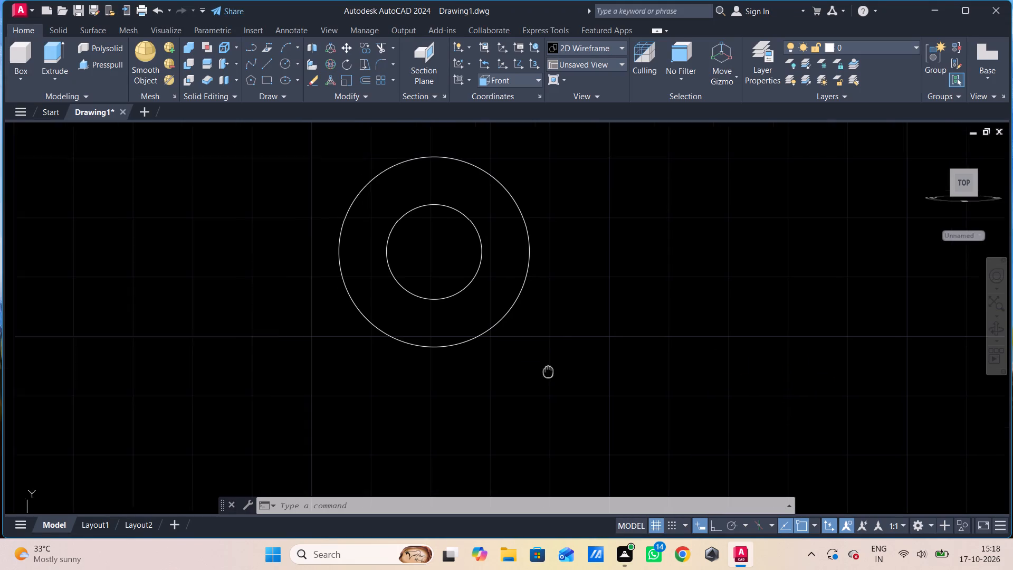
middle_drag(549, 373, 649, 426)
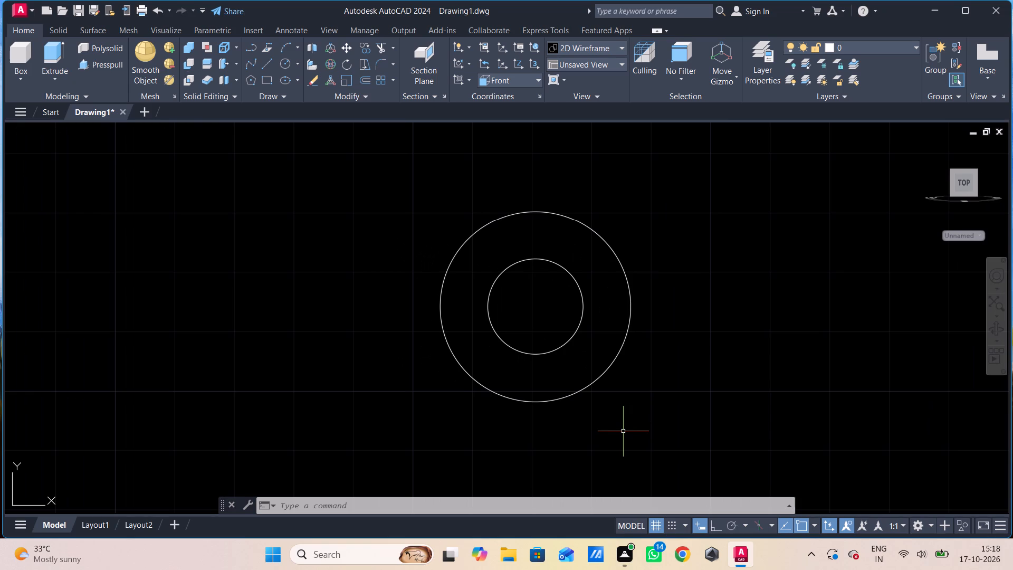
key(l)
key(Return)
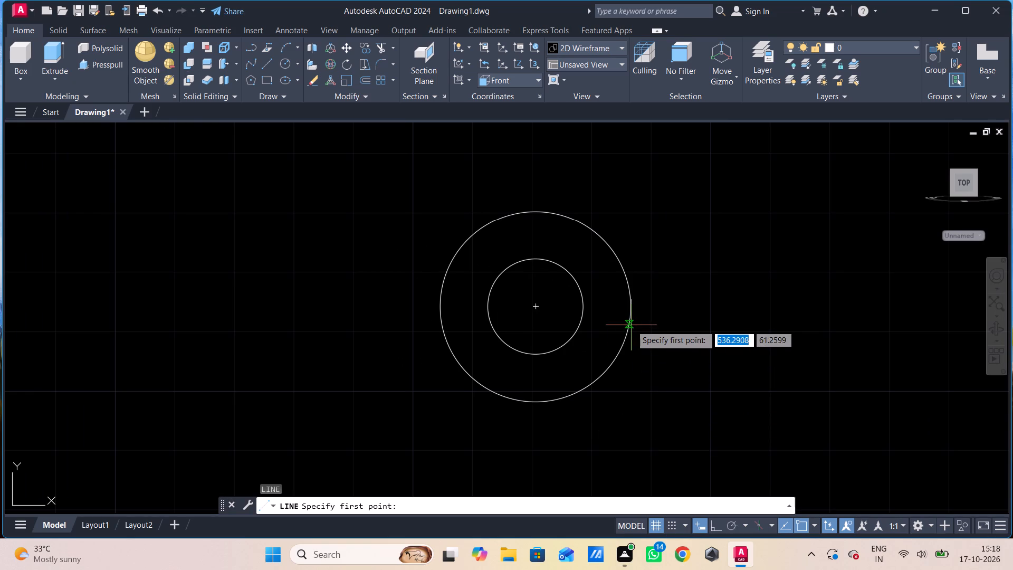
click(632, 306)
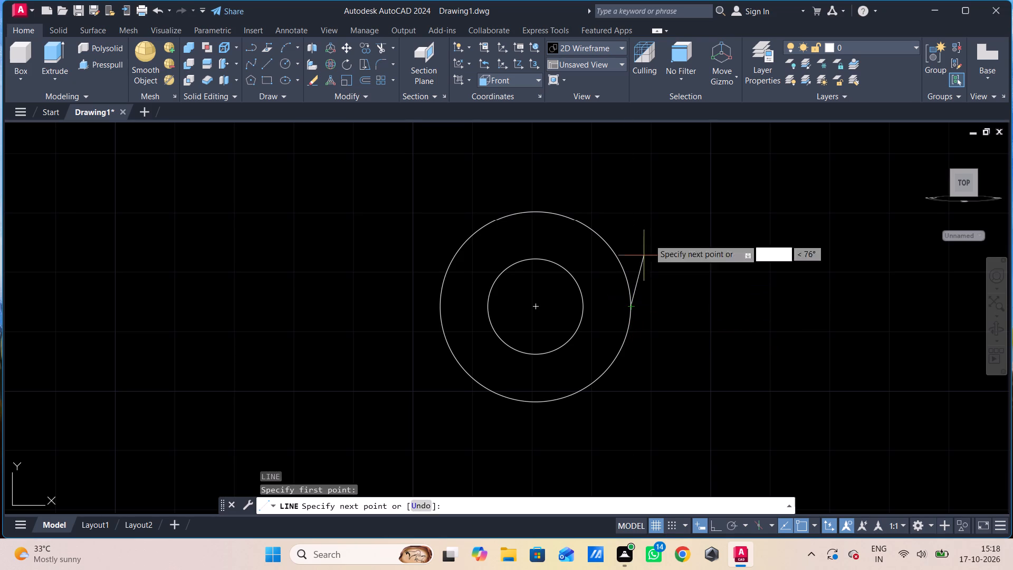
key(F8)
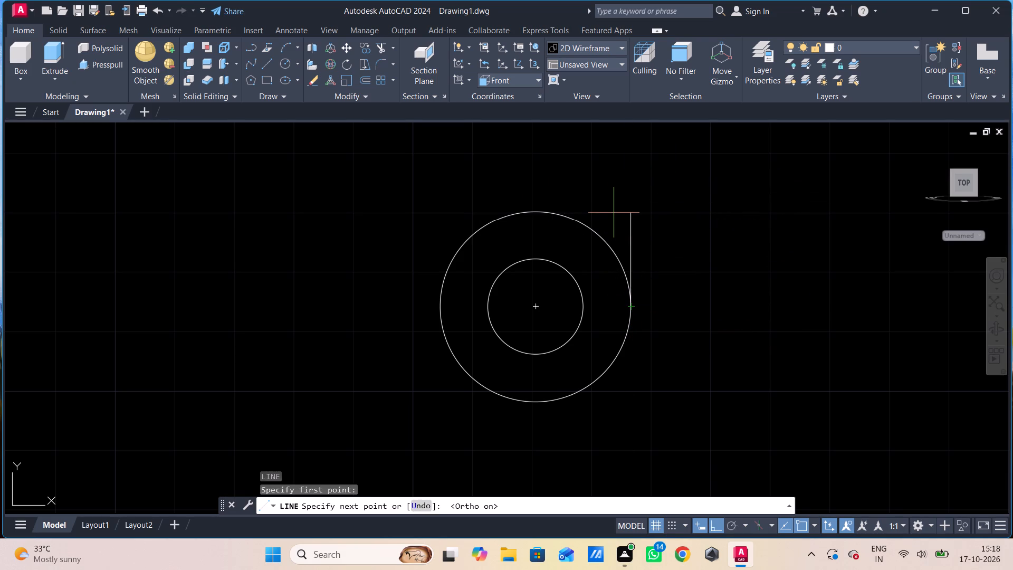
text(16)
key(Return)
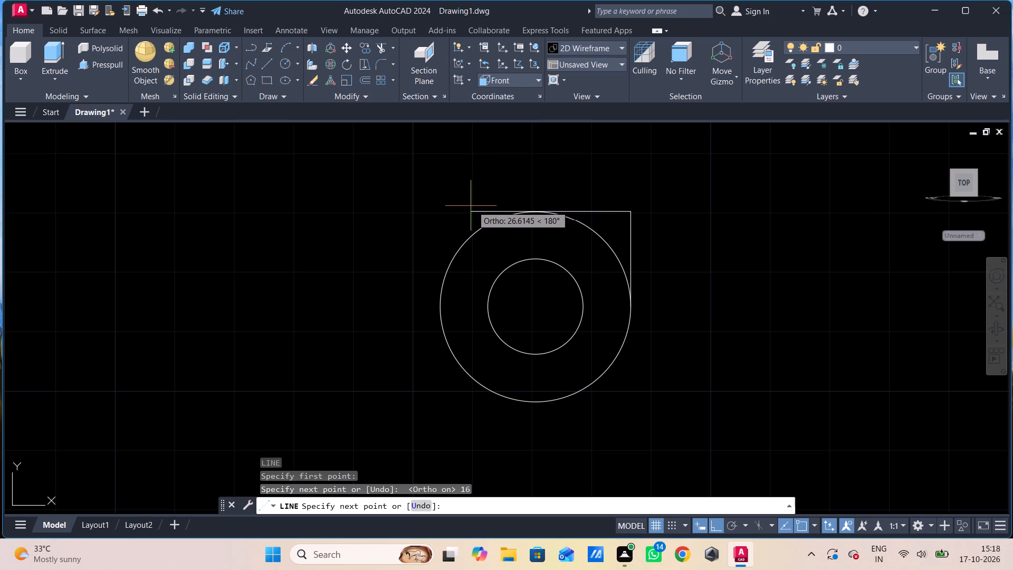
key(3)
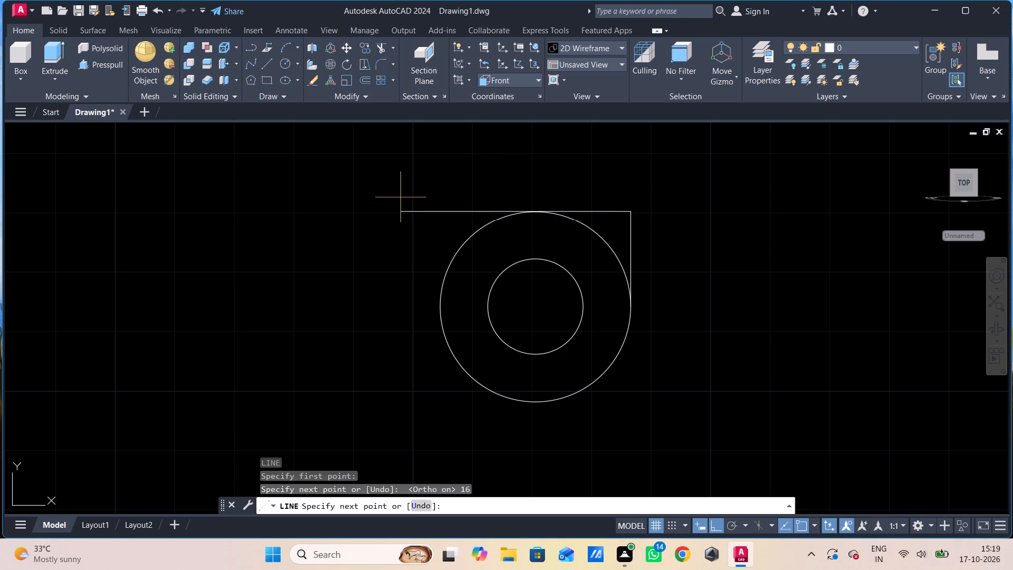
key(2)
key(Return)
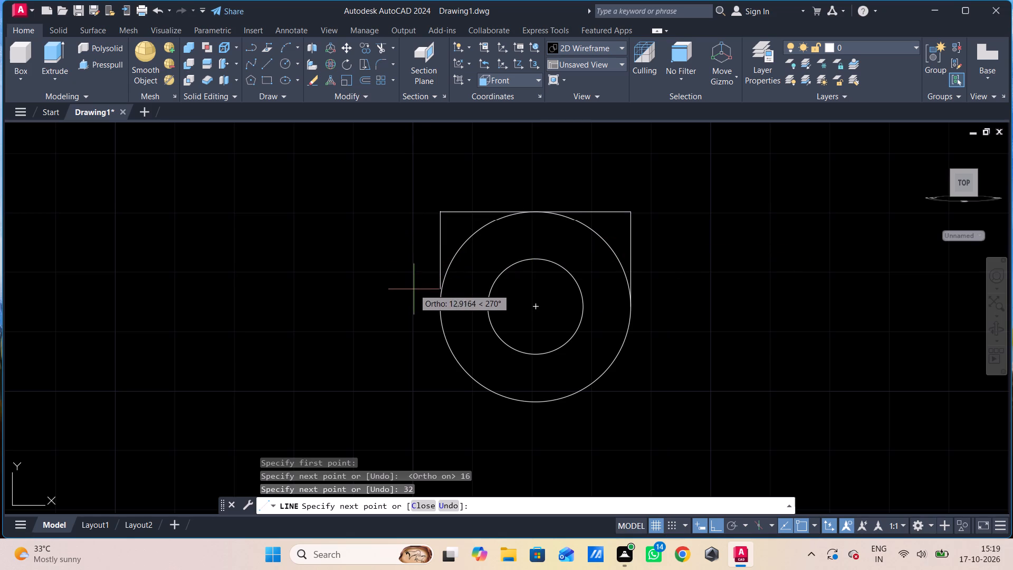
click(436, 310)
key(Escape)
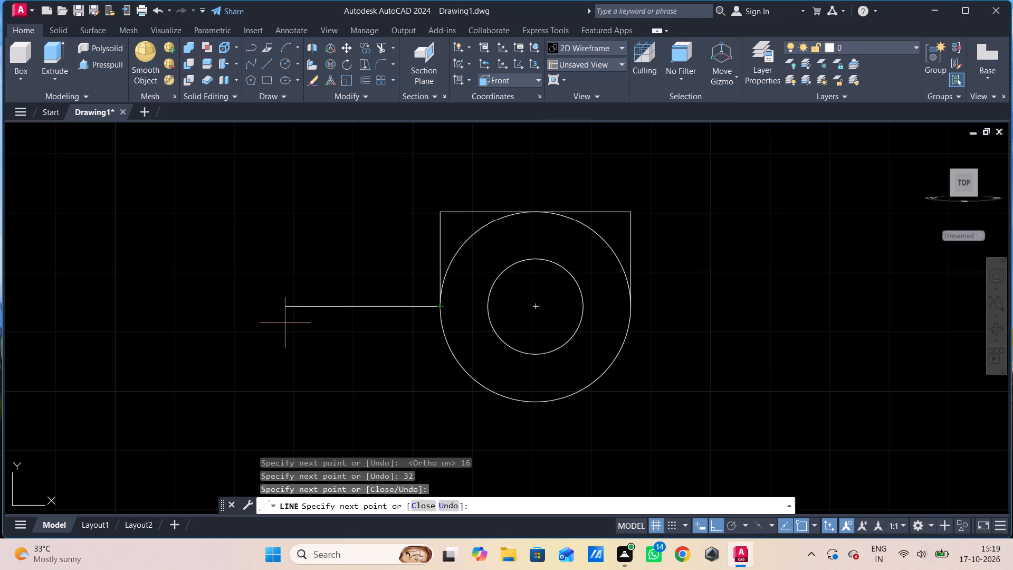
Draw connected lines from the outer circle's top quadrant, 64 to the left and 40 straight up.
key(space)
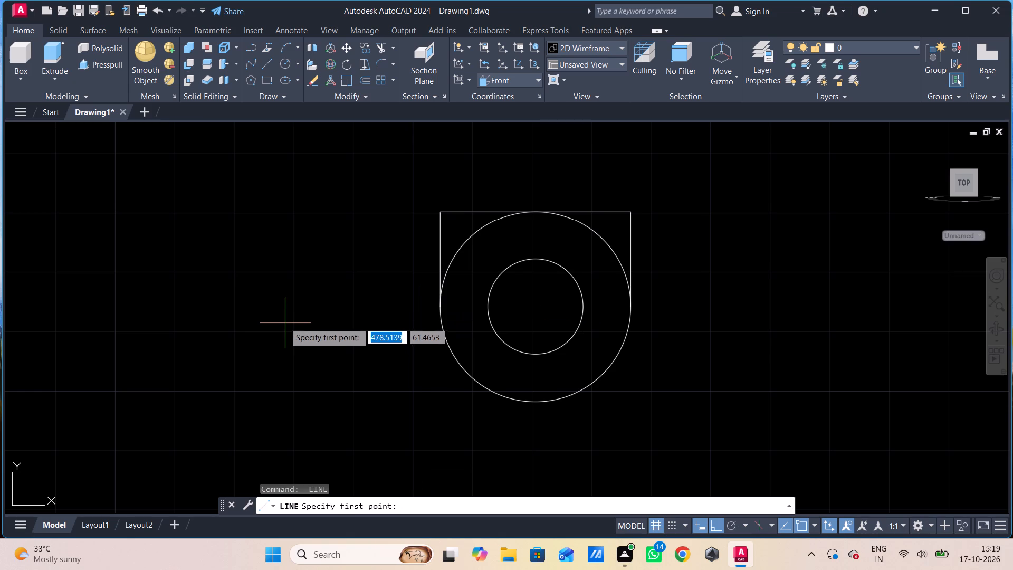
click(532, 211)
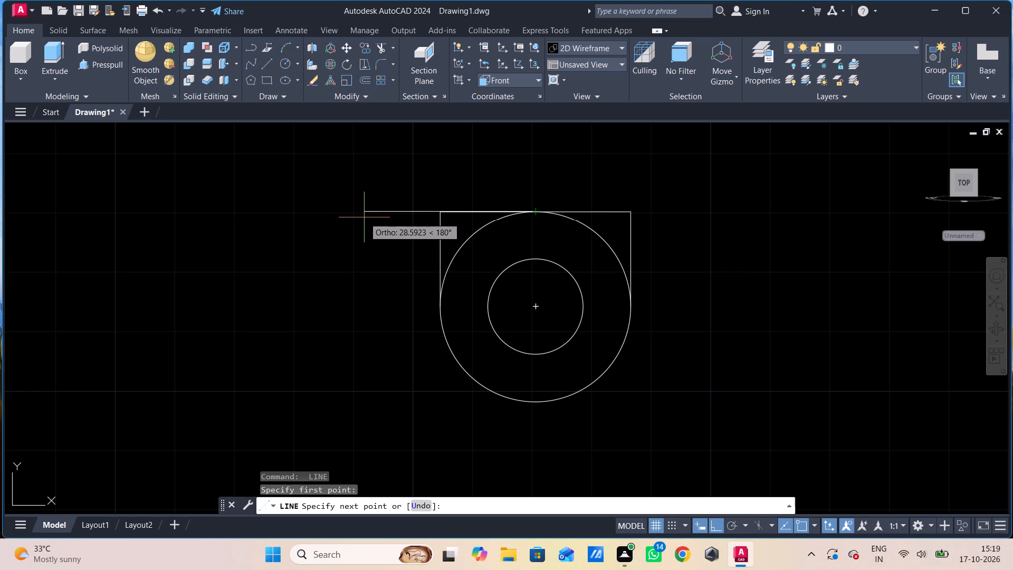
text(64)
key(Return)
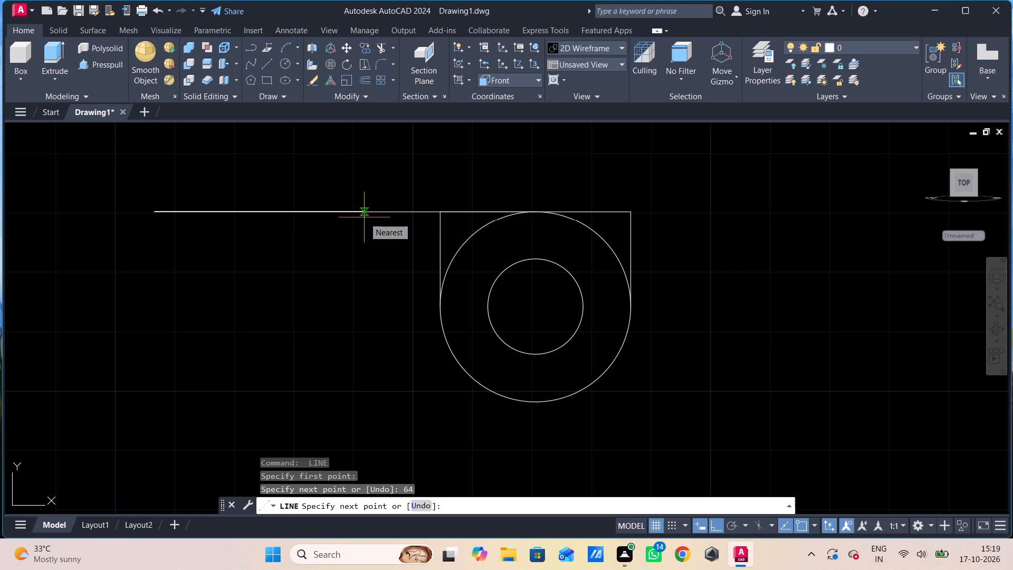
middle_drag(368, 224, 393, 329)
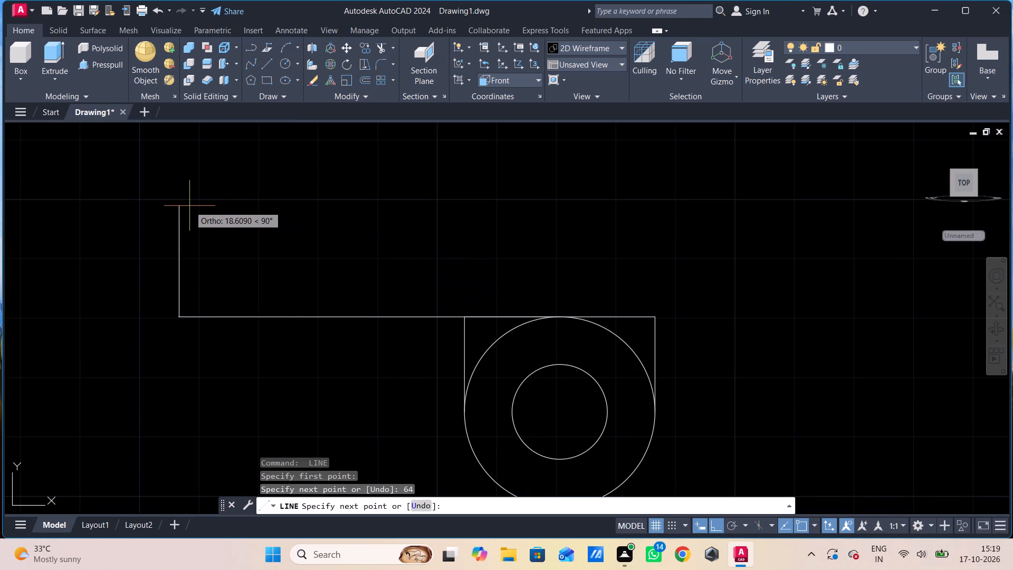
text(40)
key(Return)
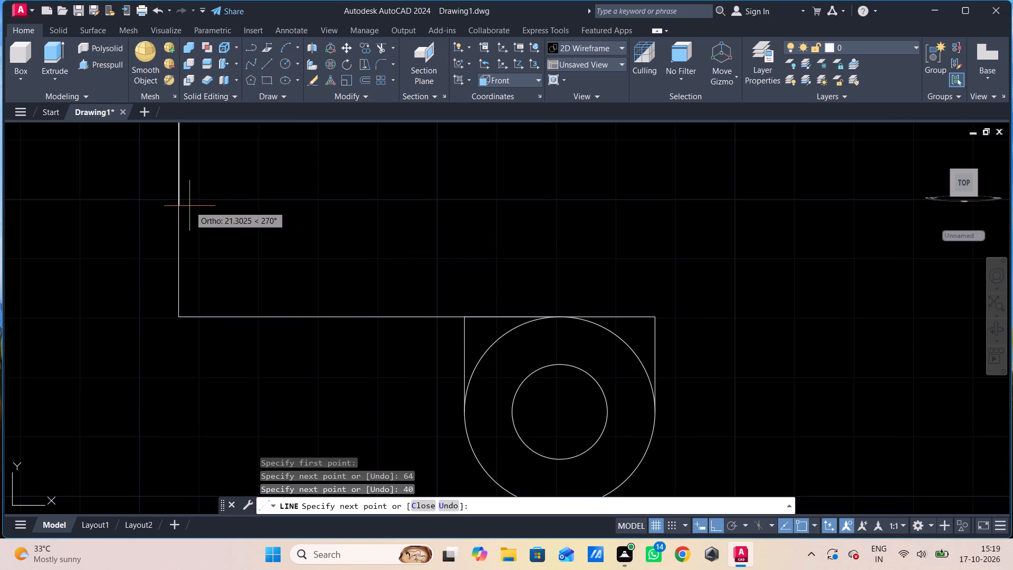
scroll(189, 206, down, 2)
middle_drag(245, 202, 281, 270)
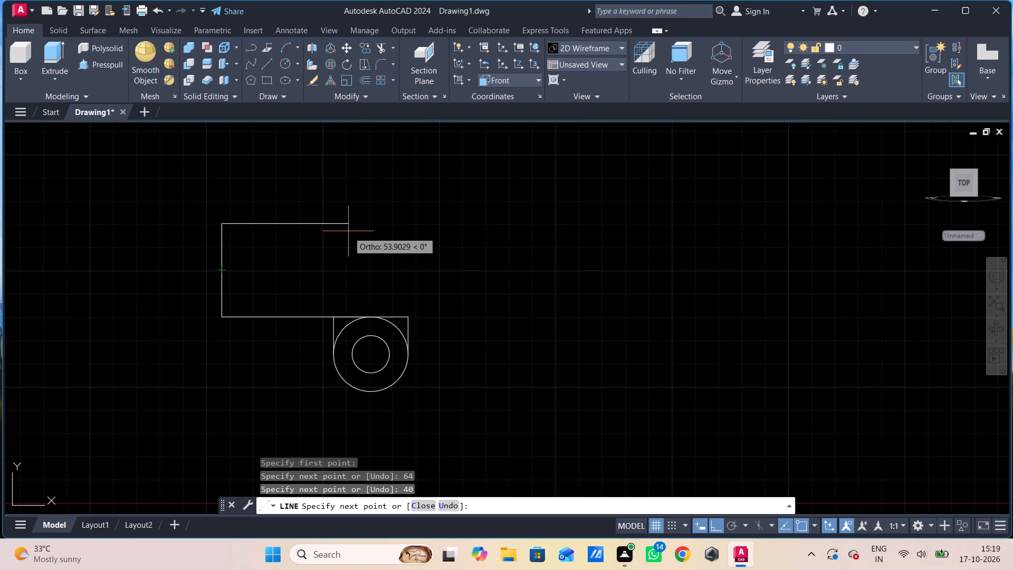
key(Escape)
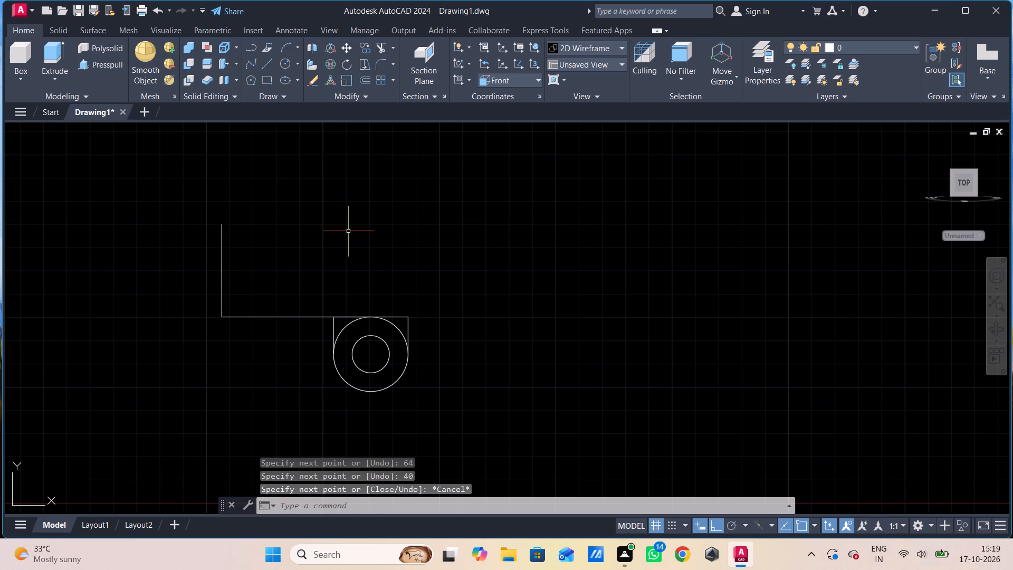
Draw a horizontal line 44 long to the right from the outer circle's top quadrant.
text(l)
key(space)
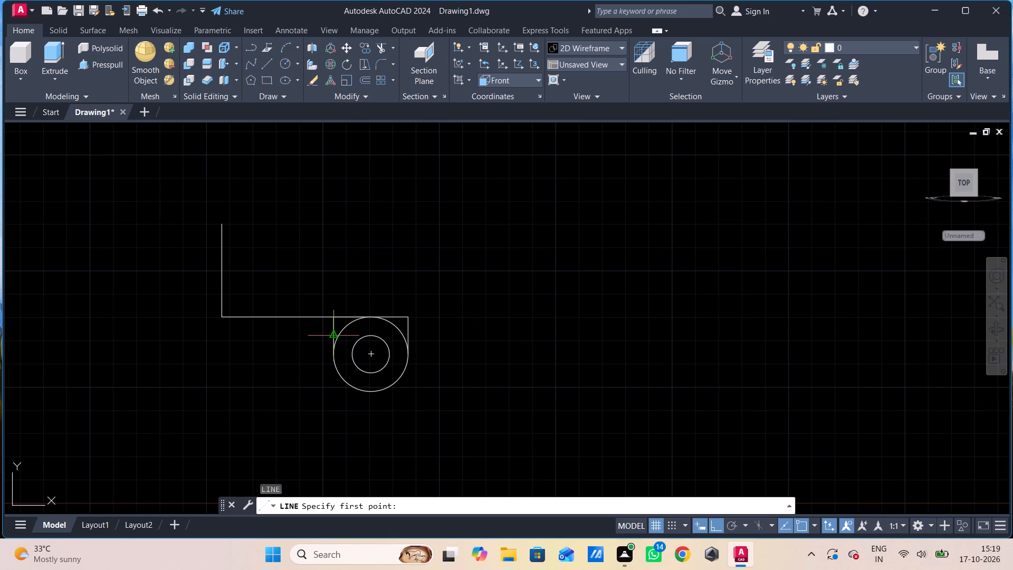
click(372, 318)
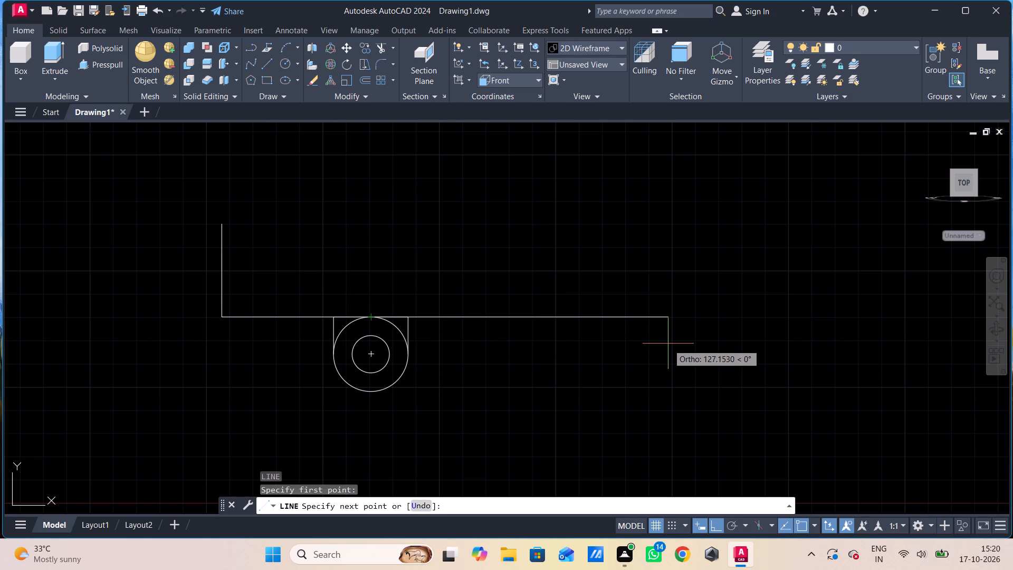
text(44)
key(Return)
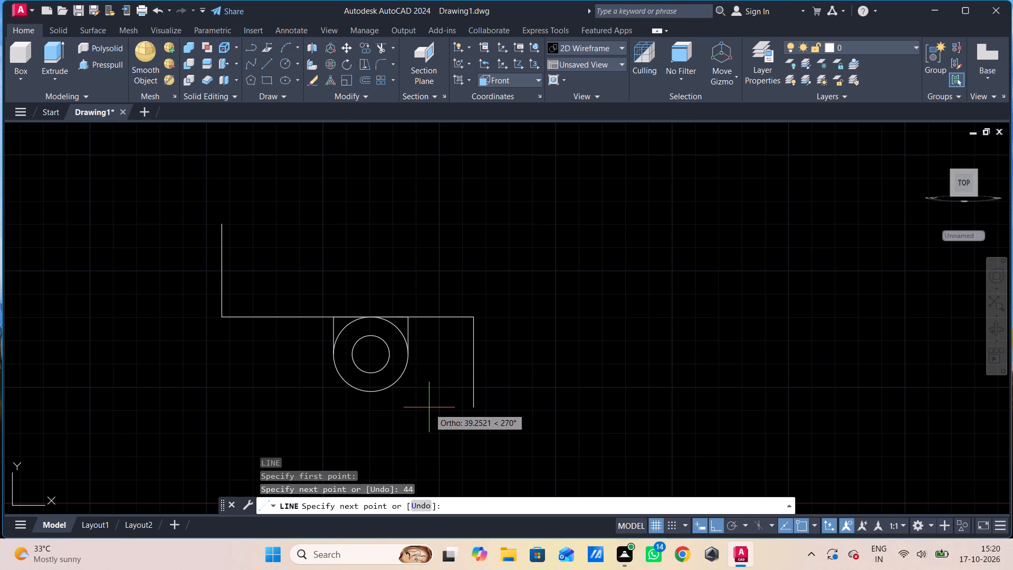
key(Escape)
Start drawing another circle with the Circle command.
text(c)
key(space)
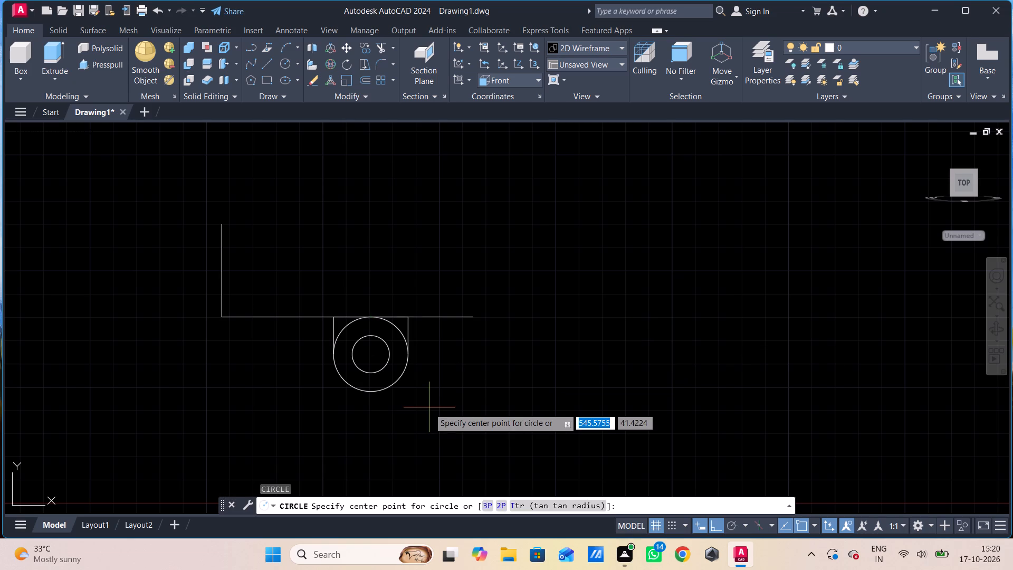
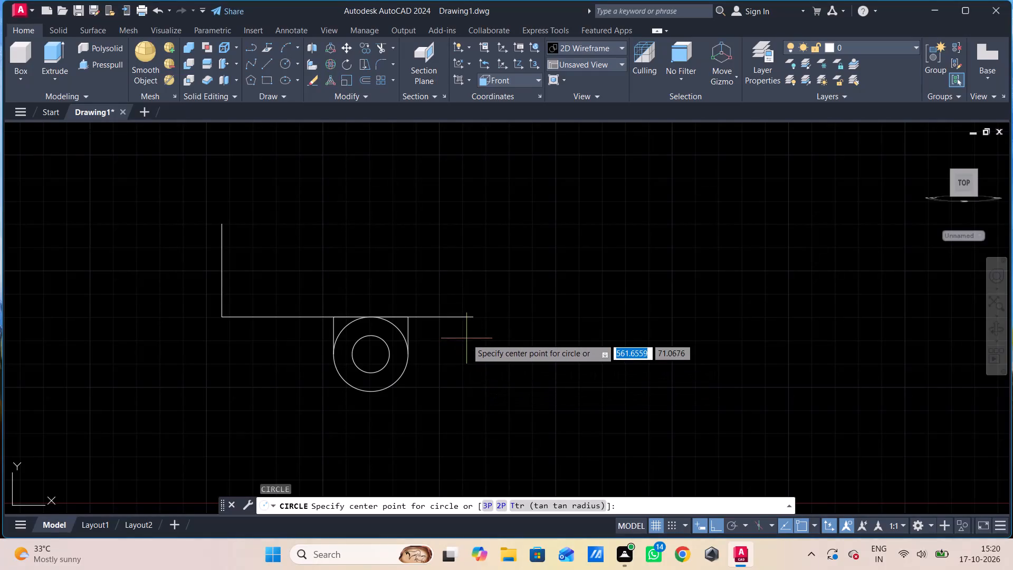
Draw two concentric circles of radius 12.5 and 20 centred on the free end of the 44-long horizontal line.
click(475, 322)
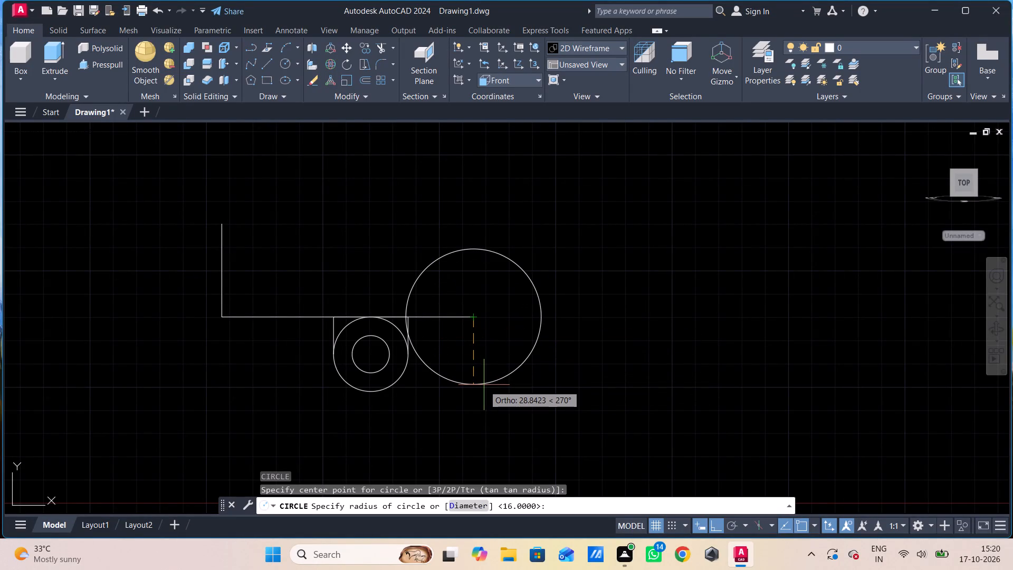
text(12.5)
key(Return)
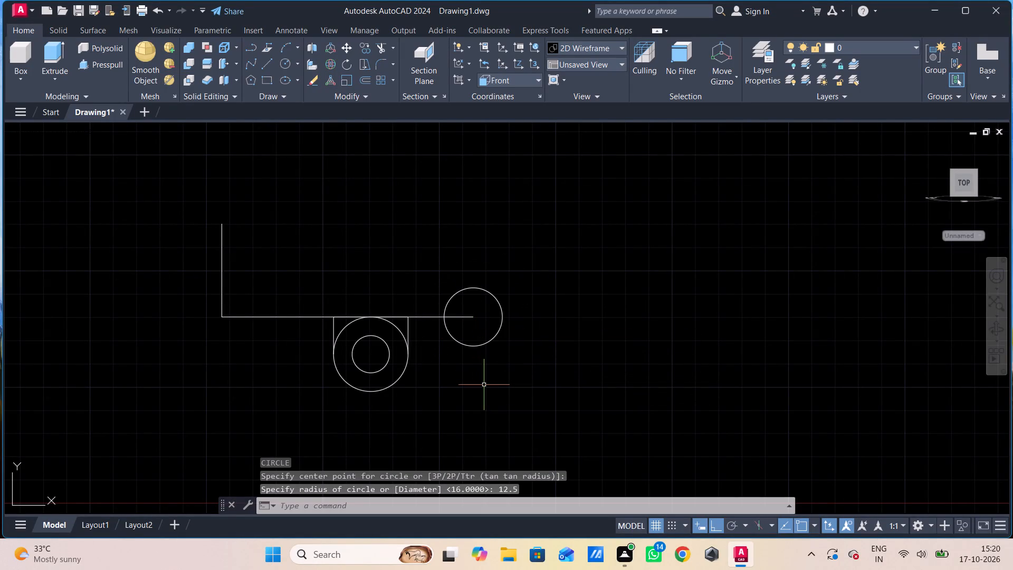
key(space)
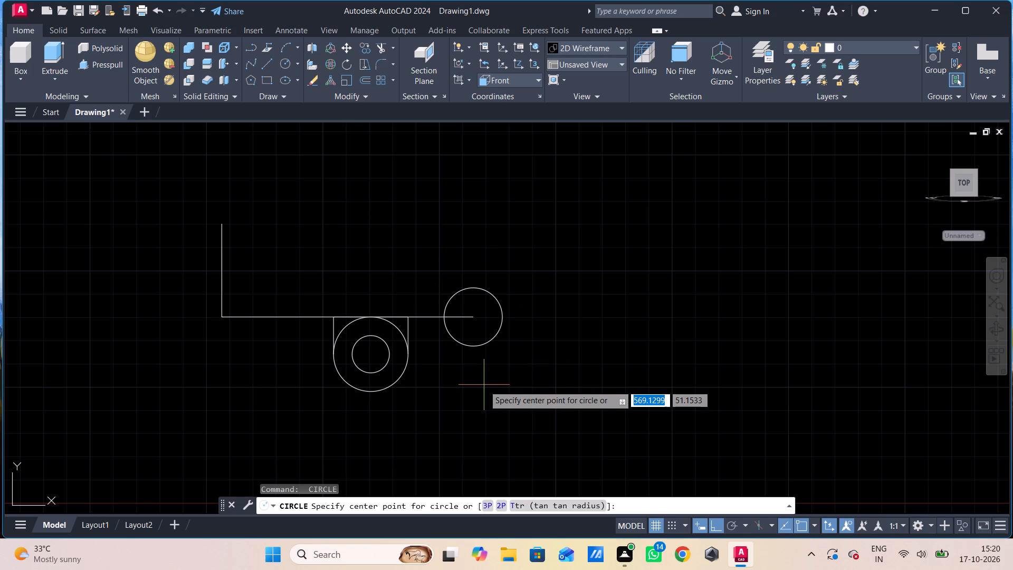
click(477, 320)
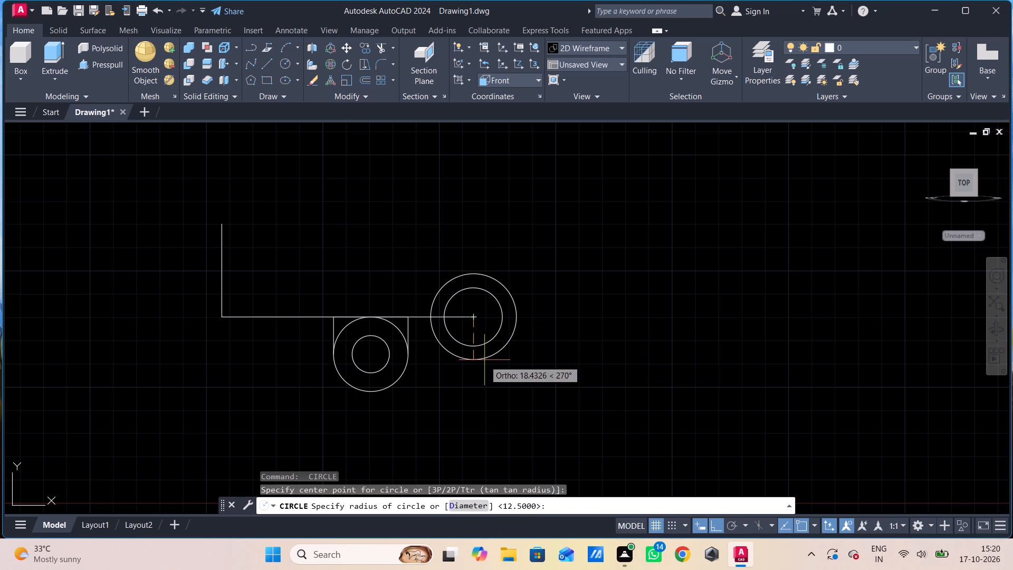
text(20)
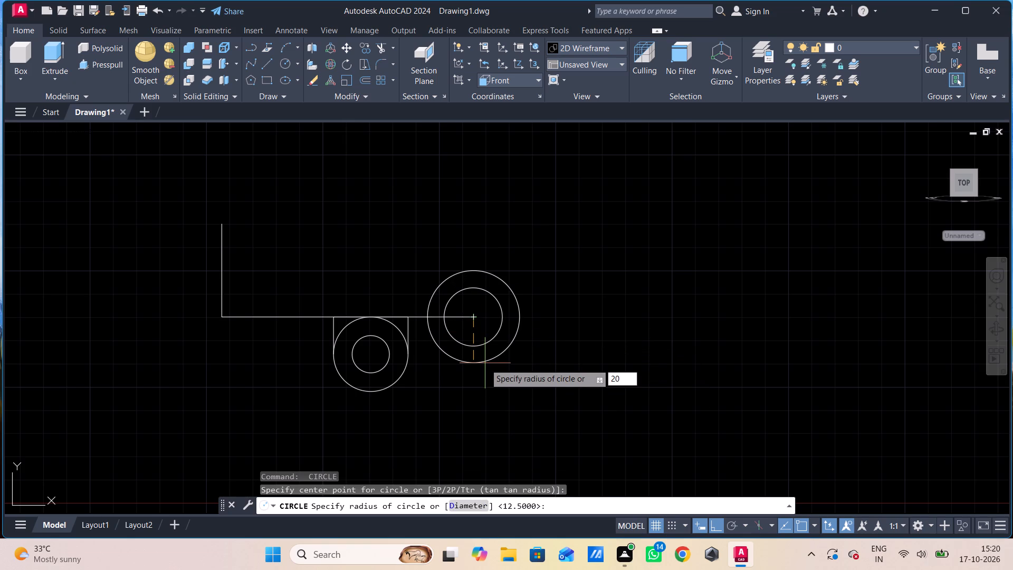
key(Return)
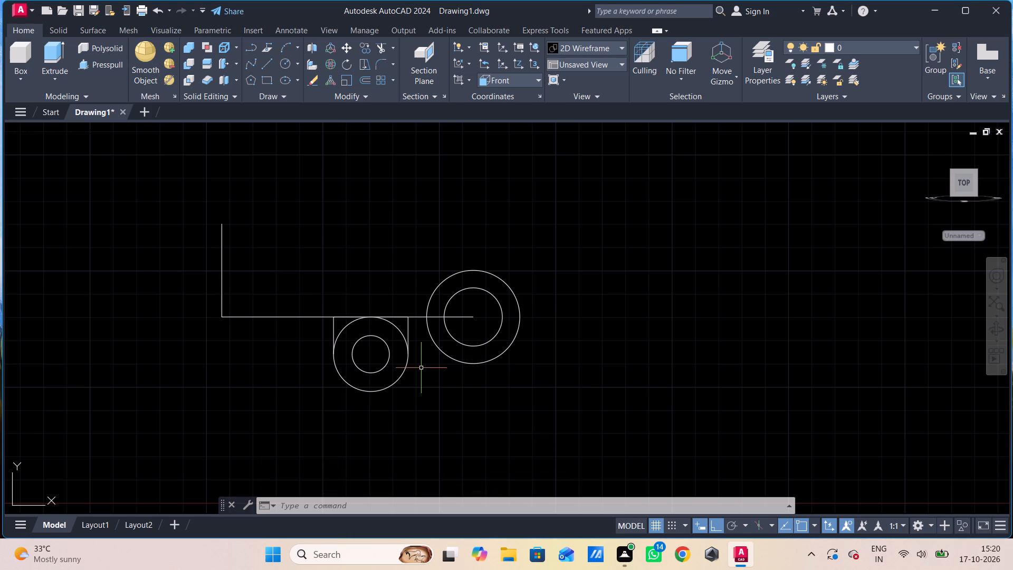
Draw a vertical construction line 20 long upward from the centre of the new concentric circles.
key(l)
key(Return)
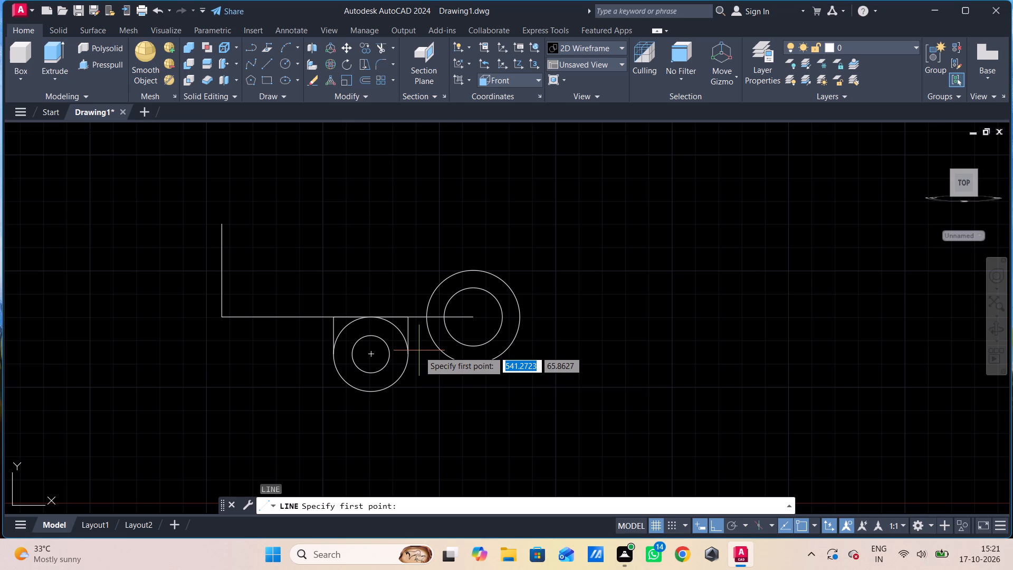
click(477, 317)
text(20)
key(Return)
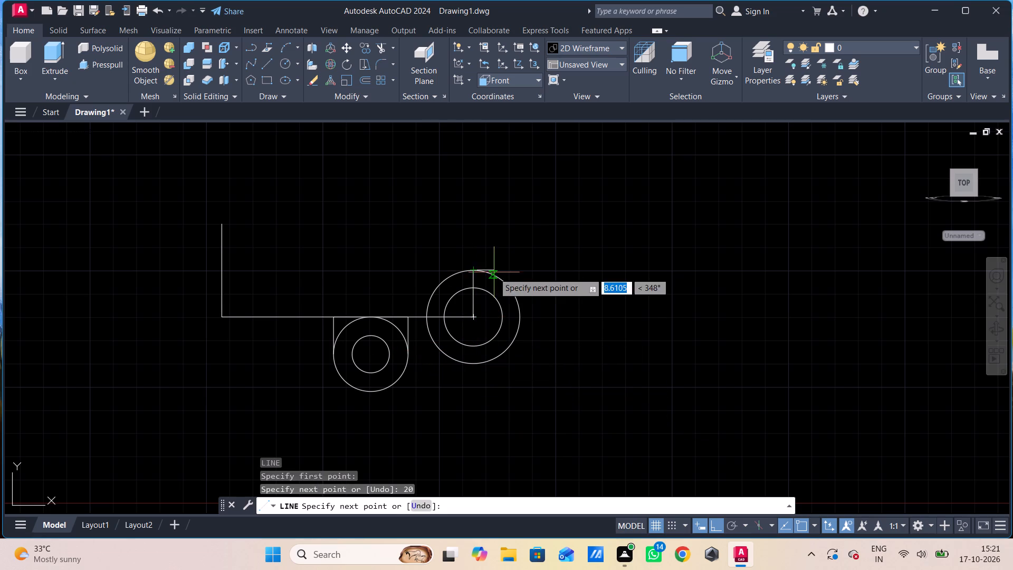
key(Escape)
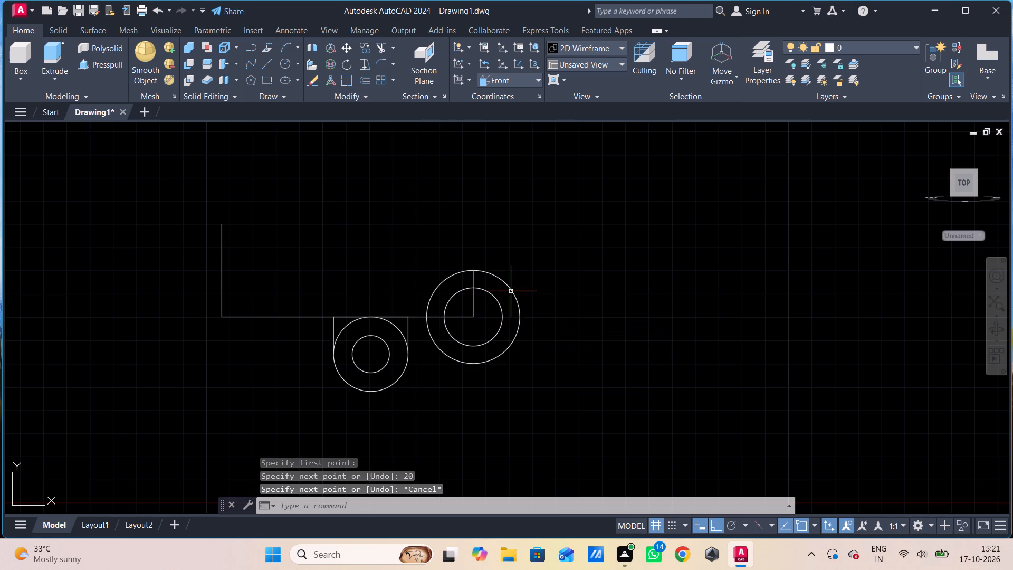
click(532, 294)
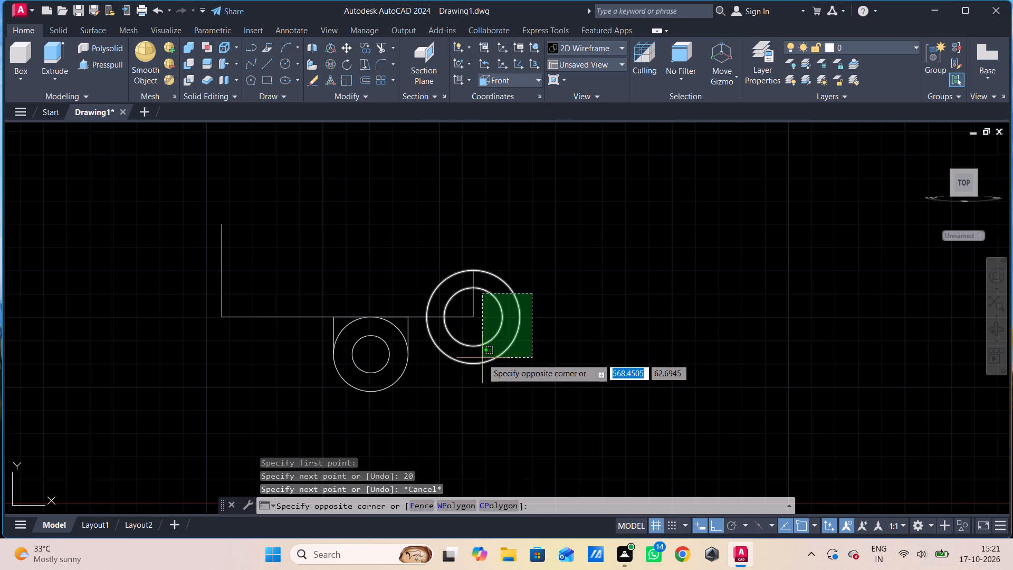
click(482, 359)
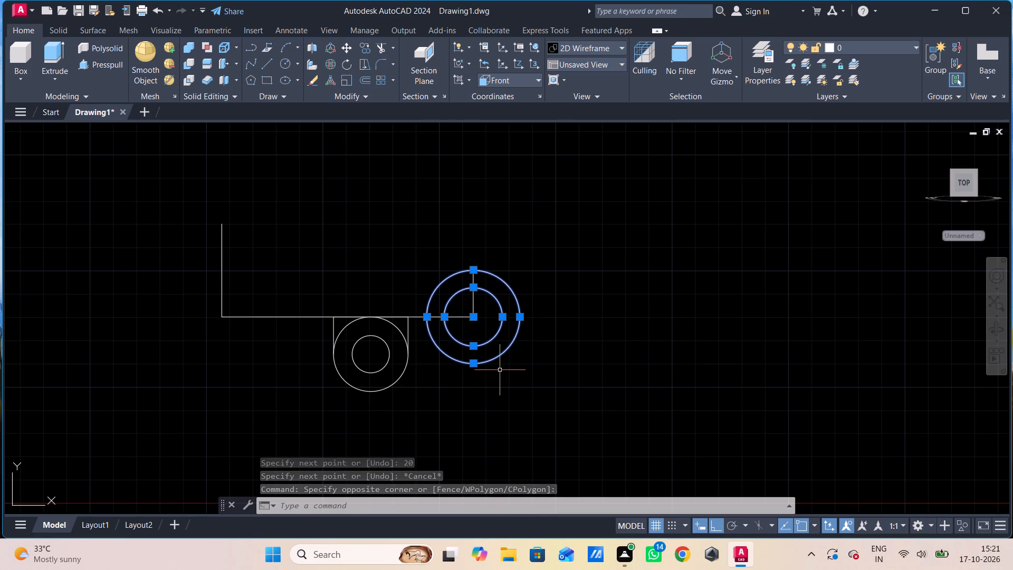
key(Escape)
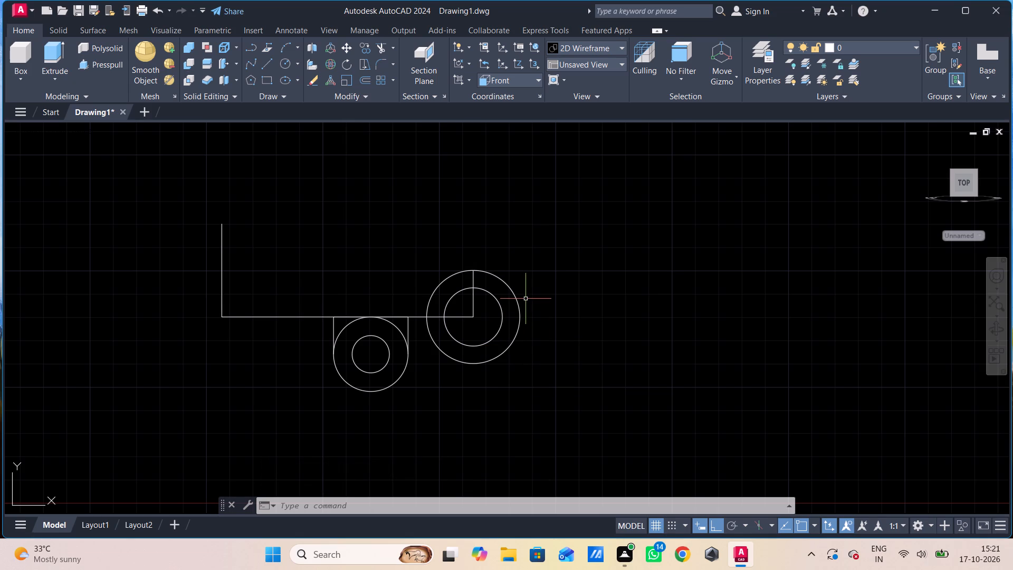
Move the 12.5 and 20 radius circles from their centre to the upper end of the vertical construction line.
click(559, 284)
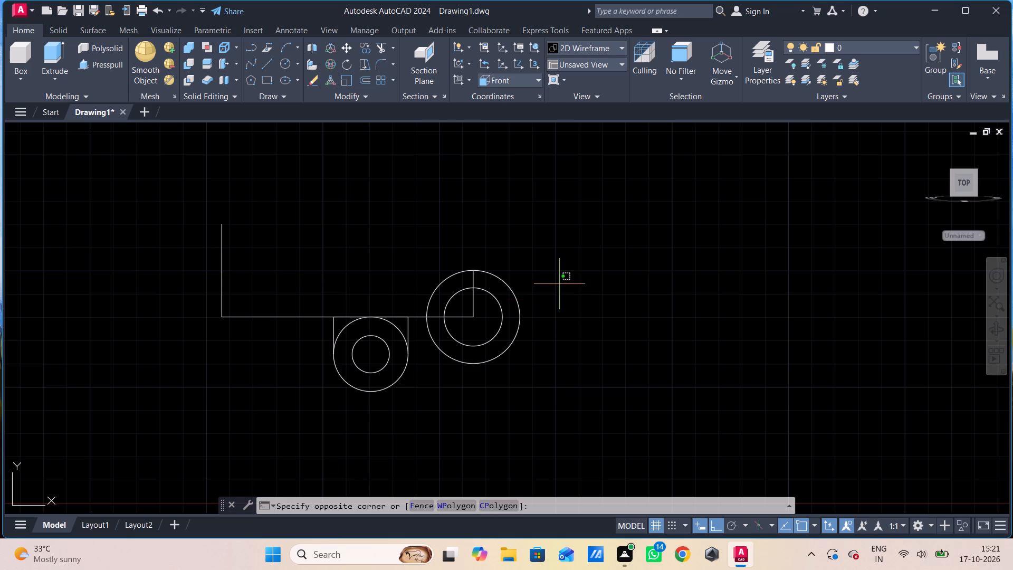
click(488, 351)
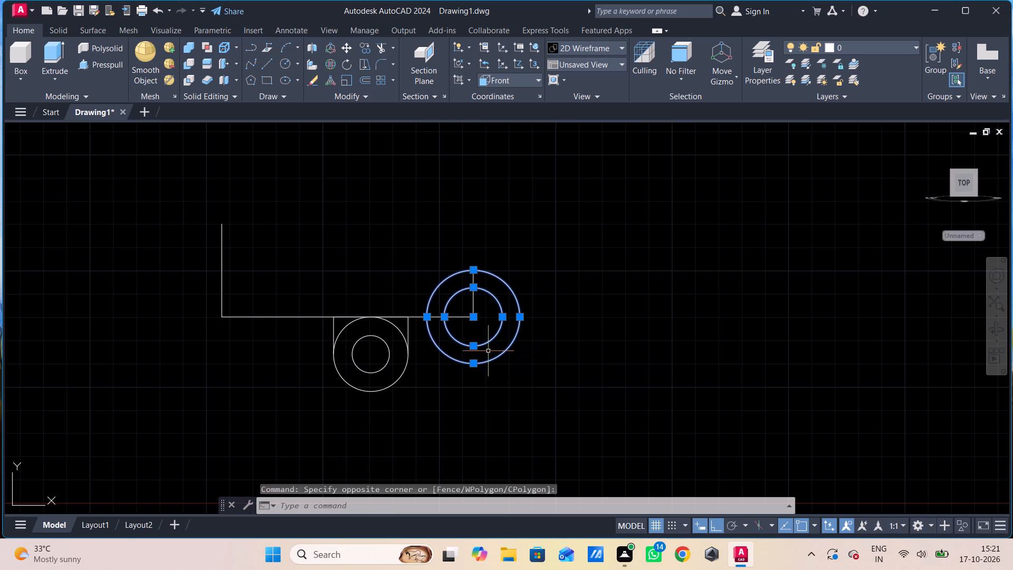
text(m)
key(space)
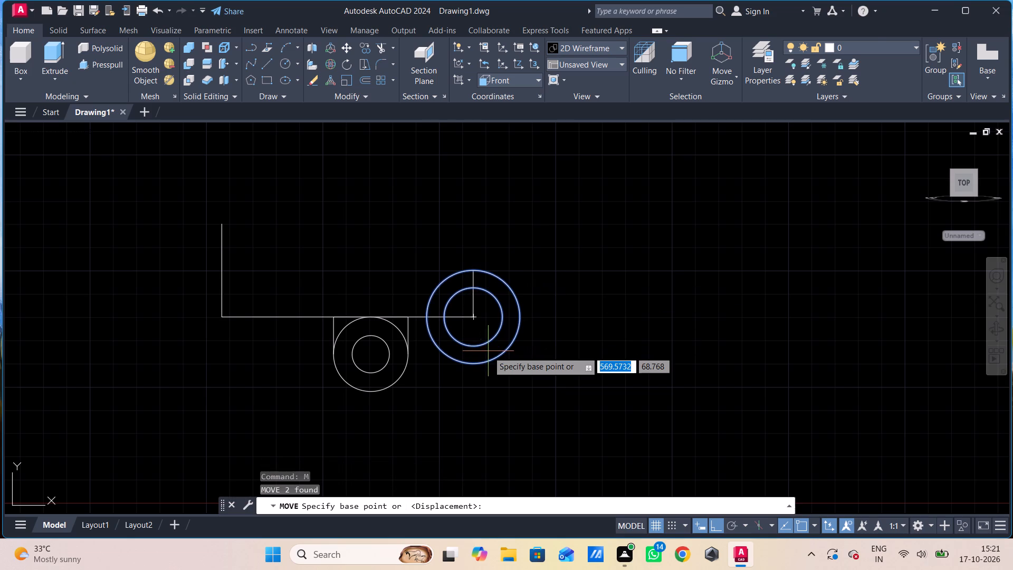
click(472, 317)
click(476, 268)
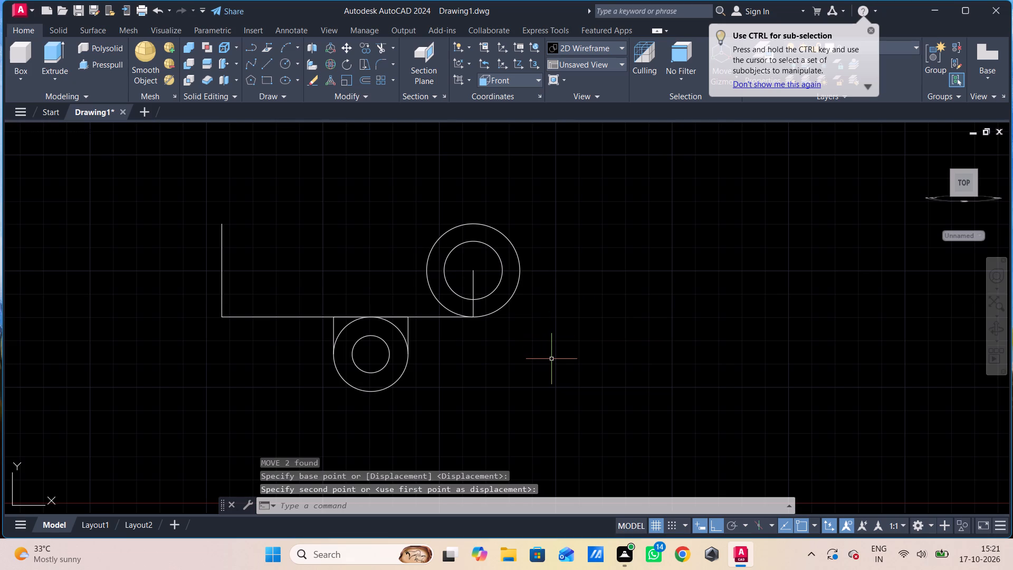
key(Escape)
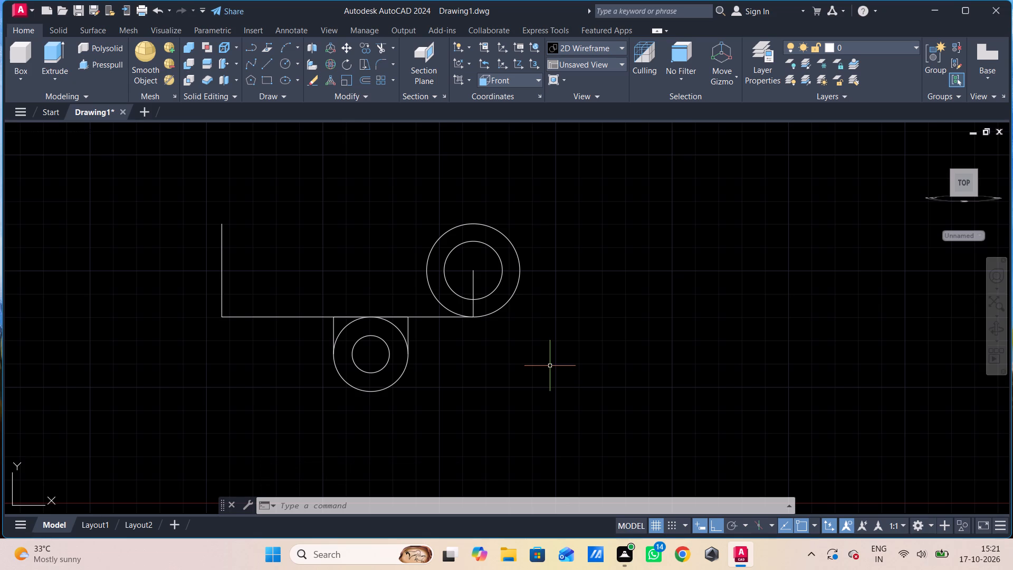
Draw a horizontal line from the top quadrant of the radius 20 circle to the upper end of the profile's left vertical line.
text(l)
key(space)
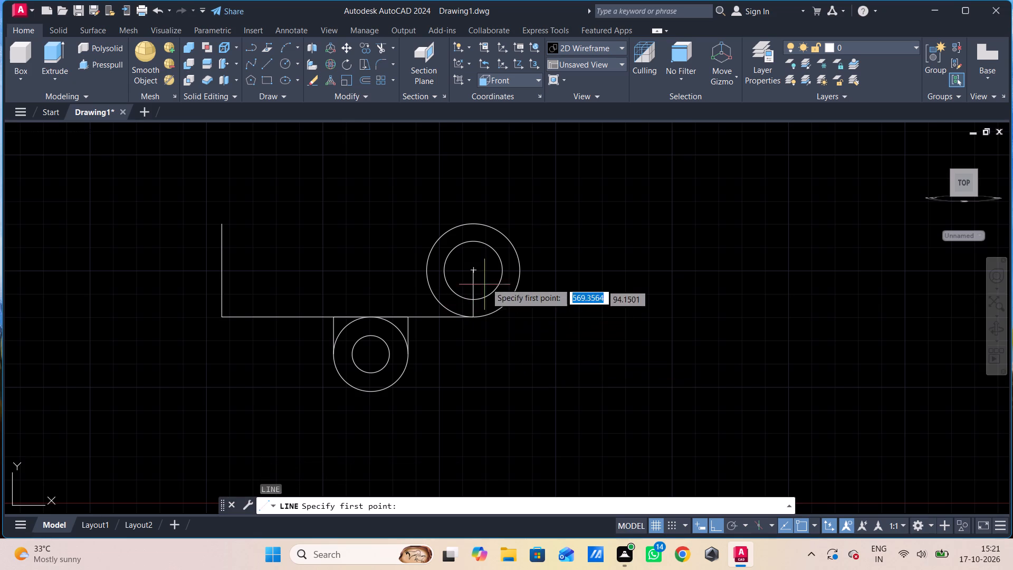
click(476, 223)
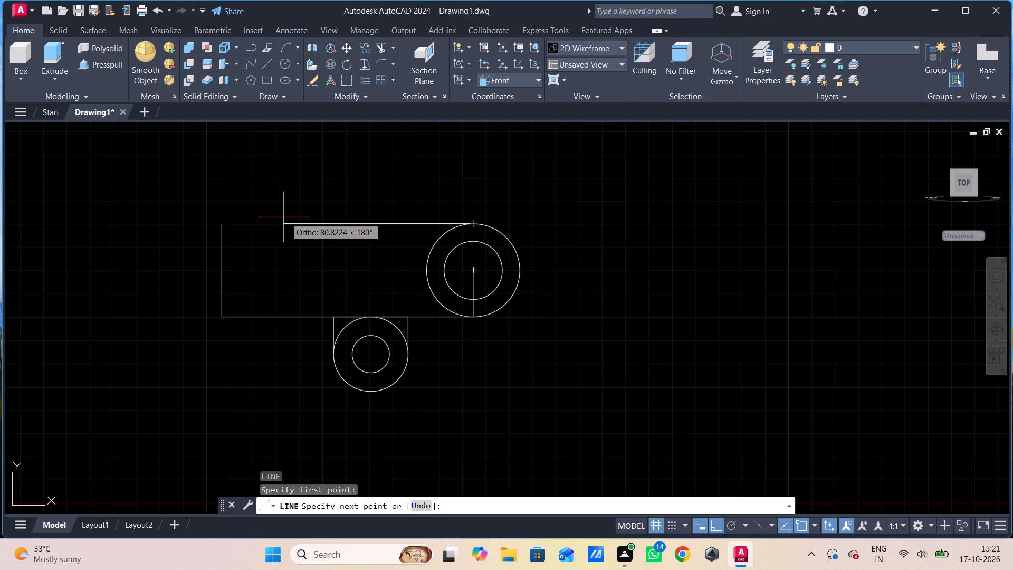
click(221, 222)
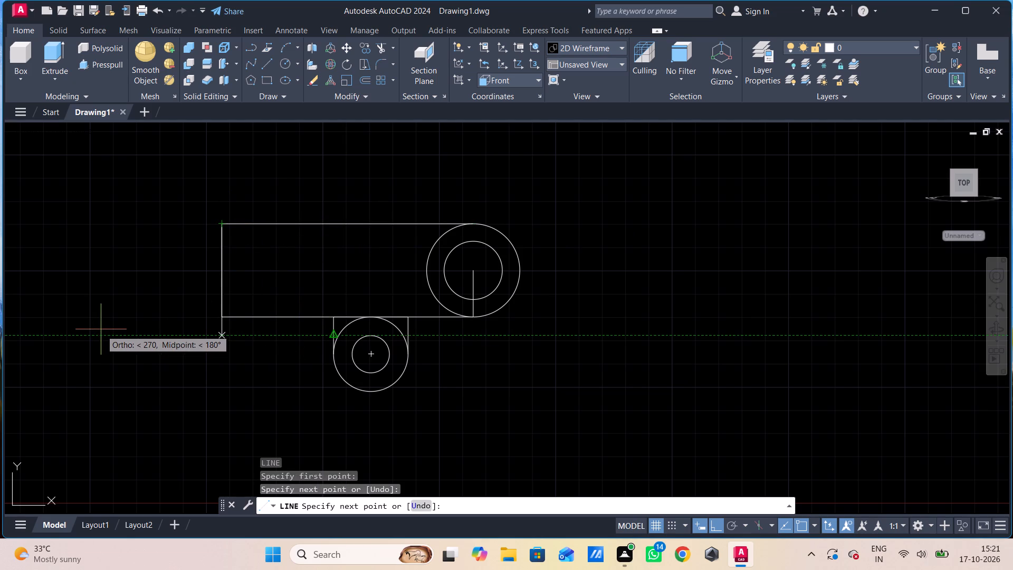
key(Escape)
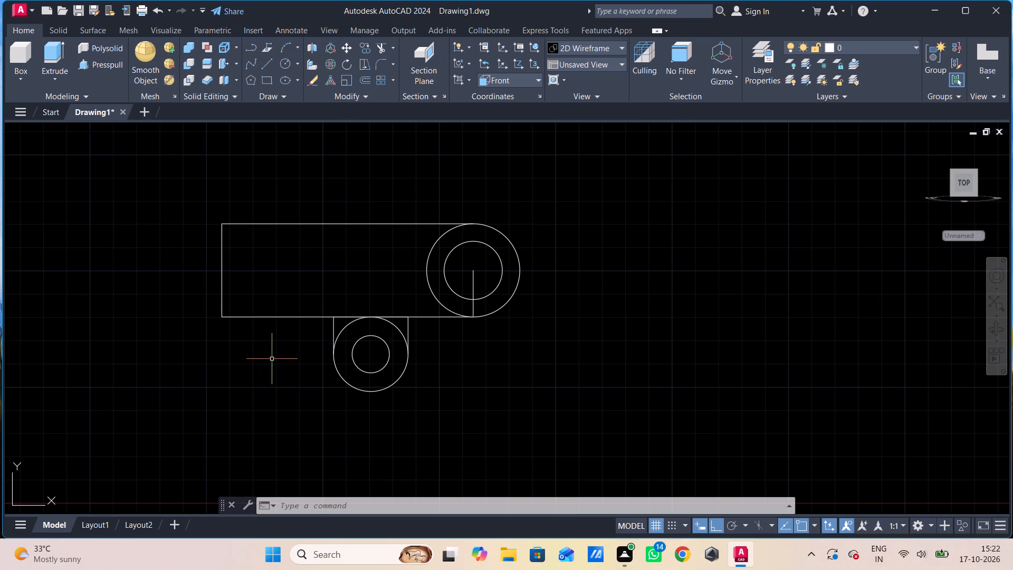
Trim the upper half of the lower lug's outer circle and the horizontal segments between the lug's two vertical sides.
text(tr)
key(space)
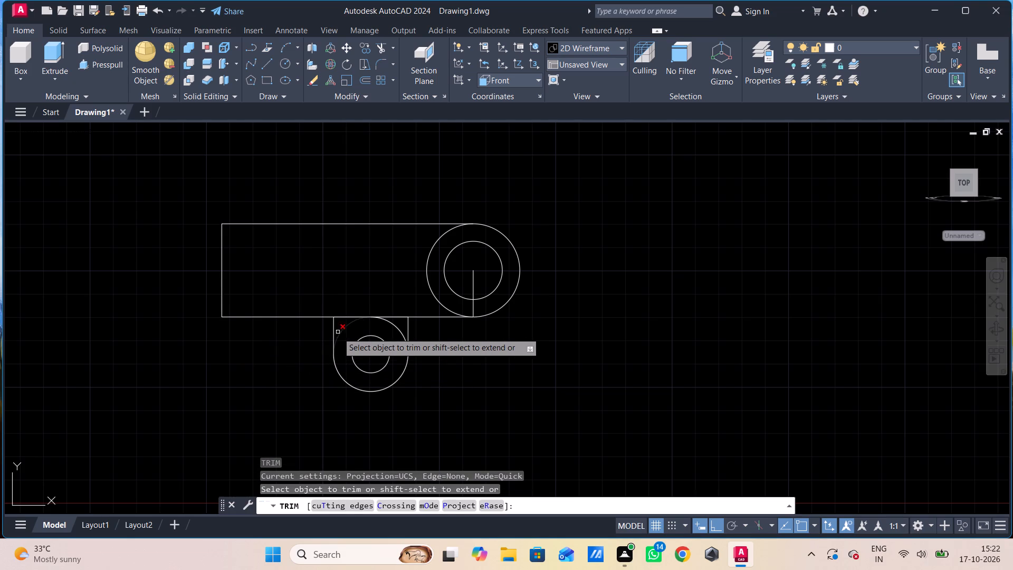
click(343, 331)
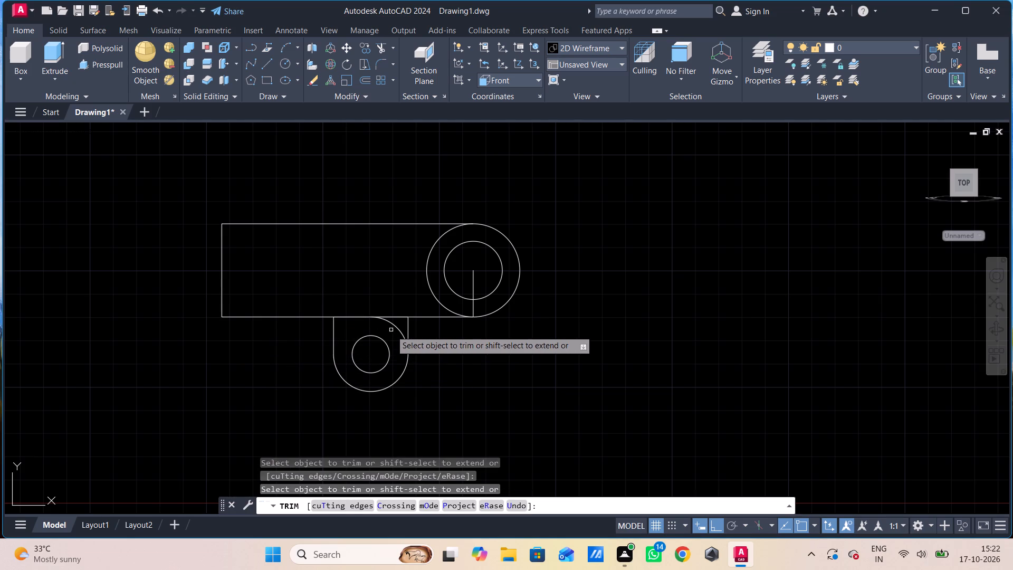
click(393, 327)
click(376, 316)
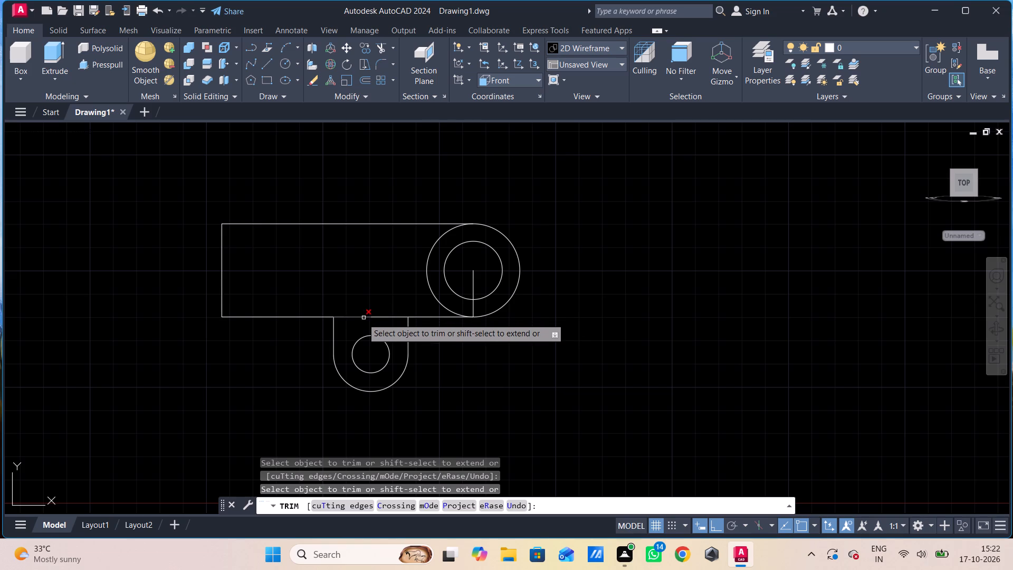
click(362, 318)
click(384, 319)
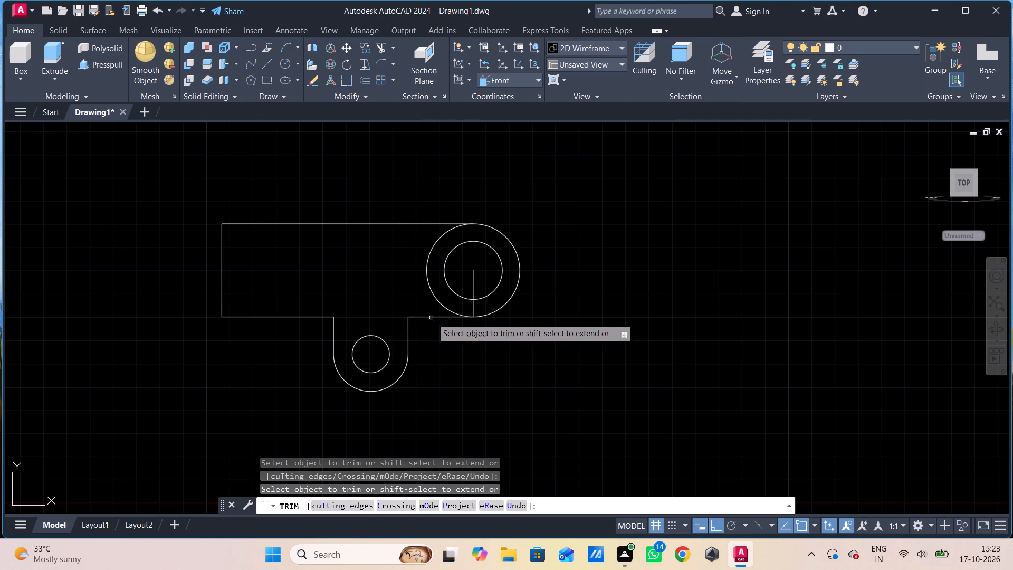
Trim away the inner left half of the radius 20 circle and both pieces of the vertical construction line.
click(441, 306)
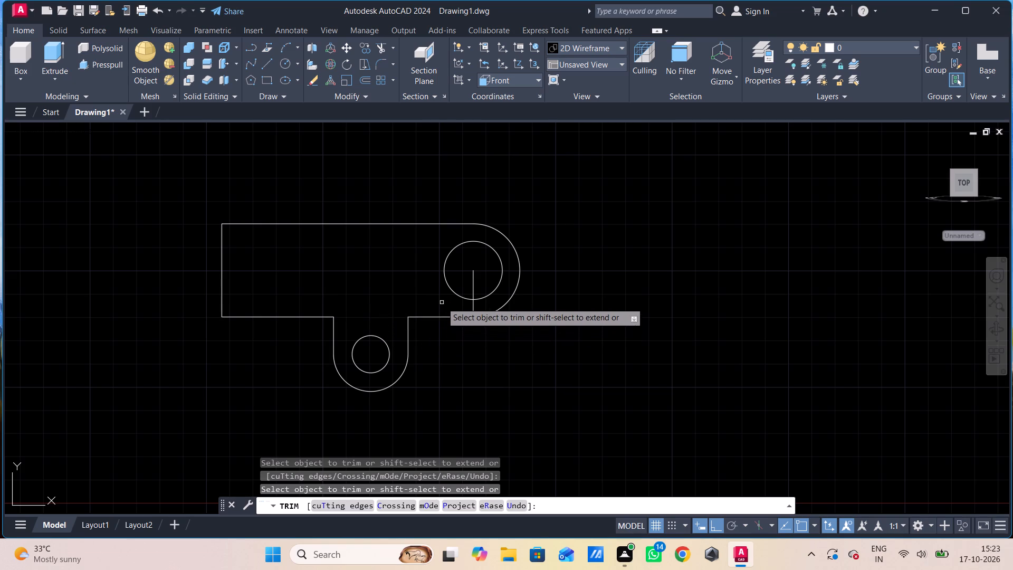
click(472, 275)
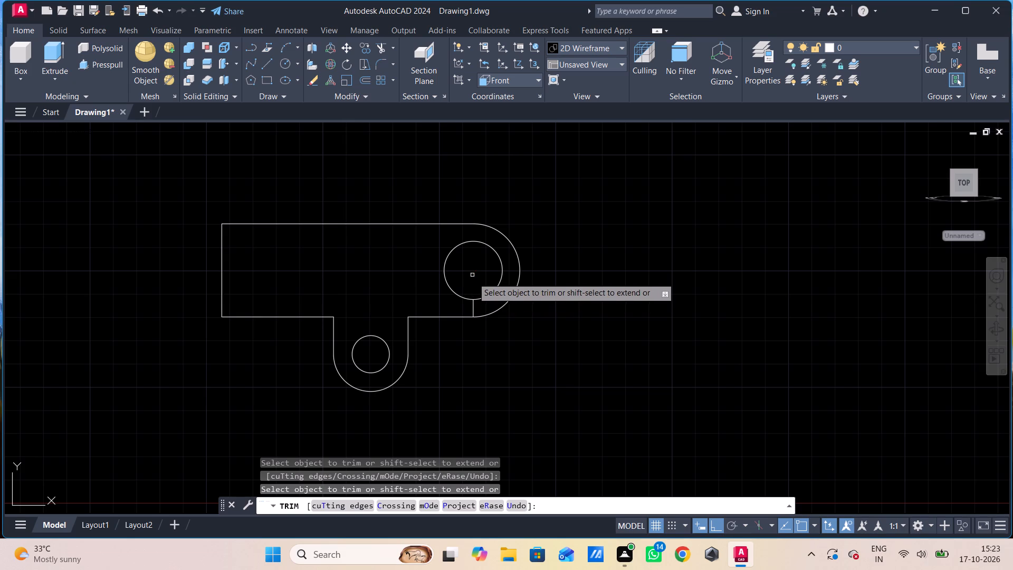
click(474, 302)
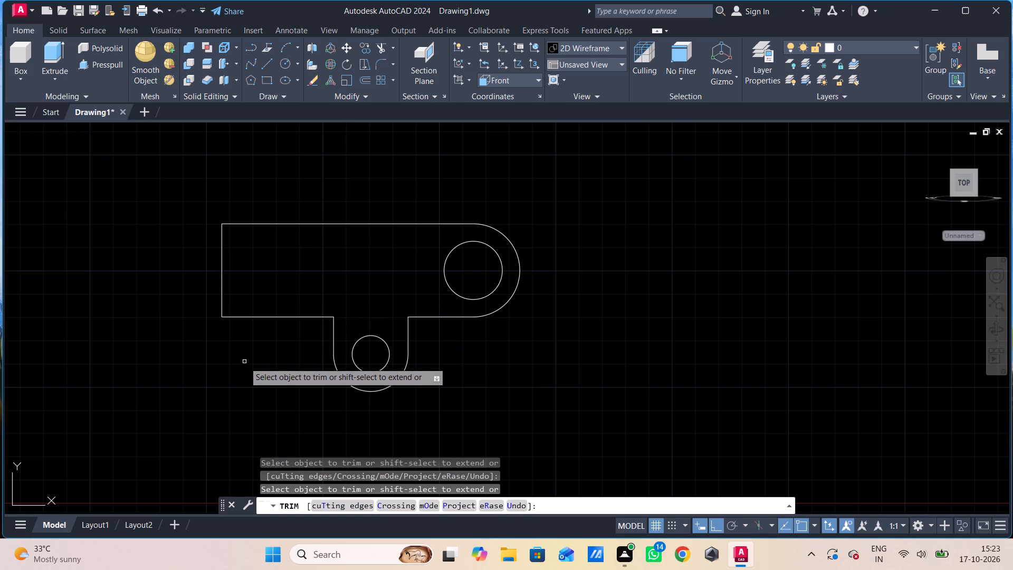
key(Escape)
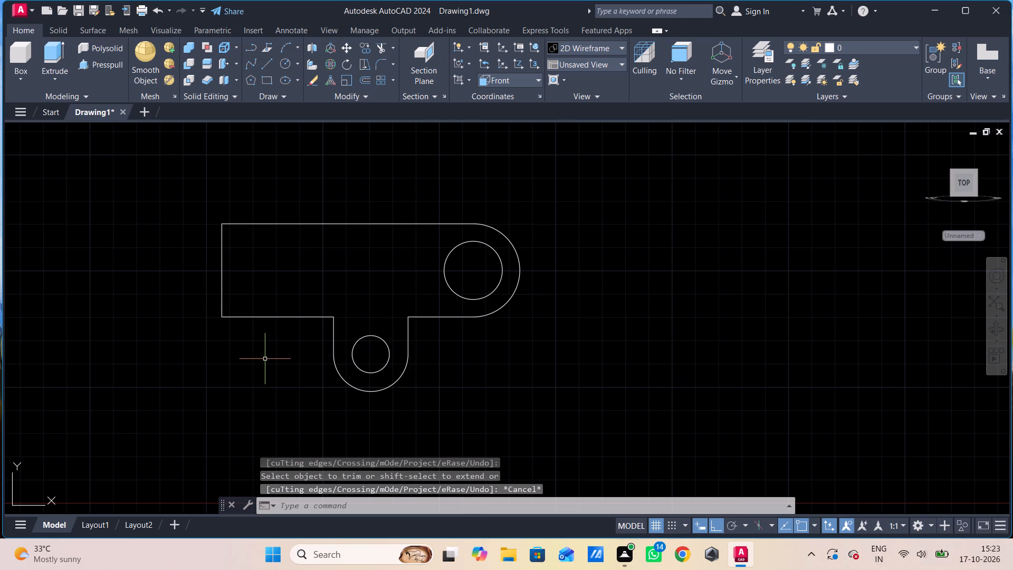
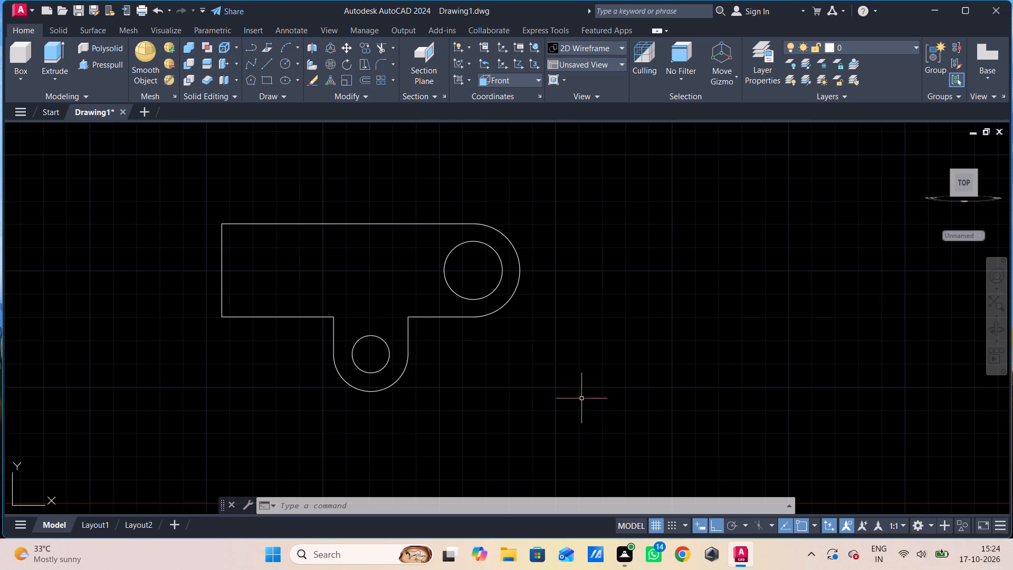
Presspull the closed front-view profile area around the two holes to a height of 8.
shift+middle_drag(579, 361, 497, 359)
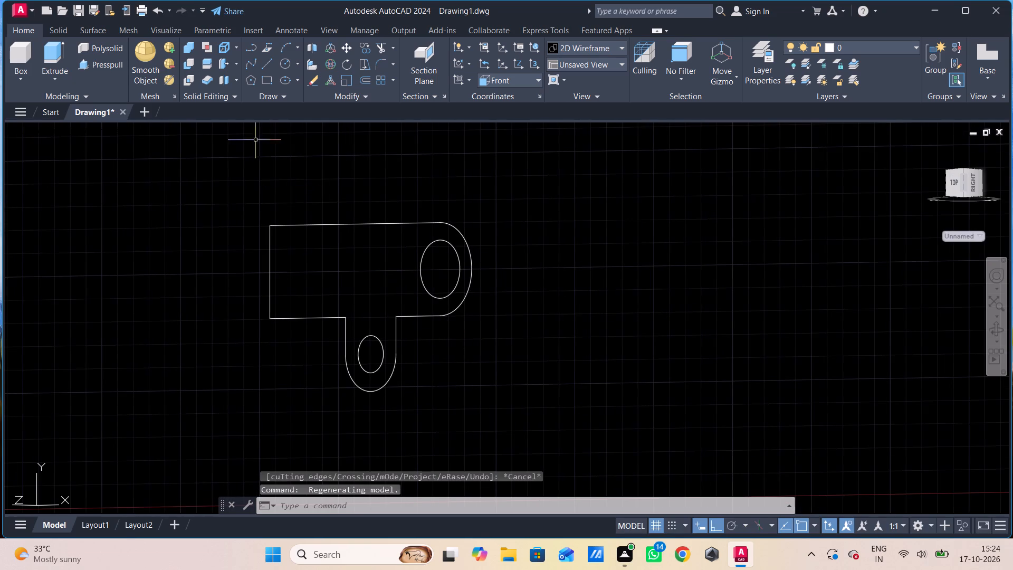
click(112, 59)
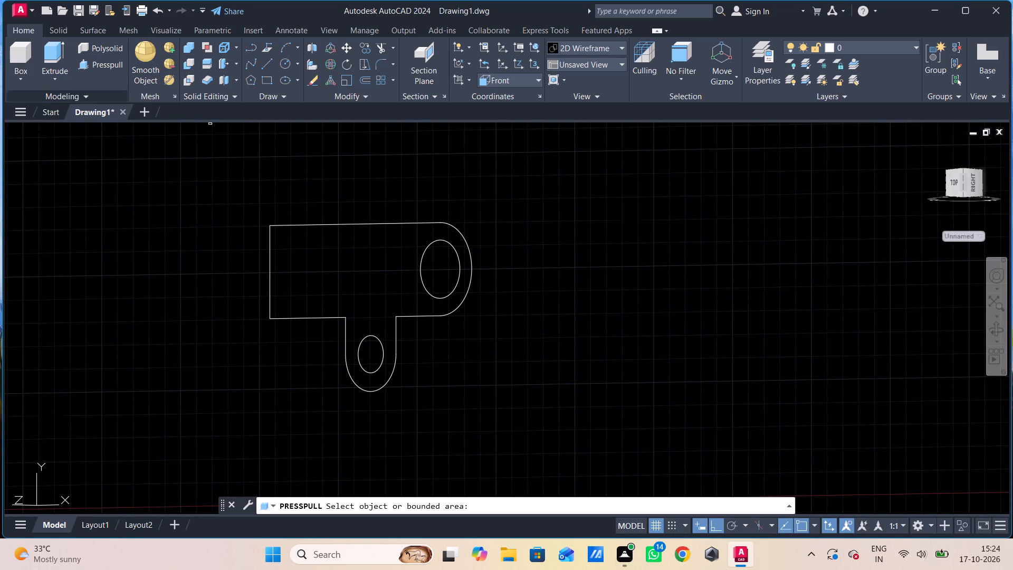
click(113, 64)
click(405, 295)
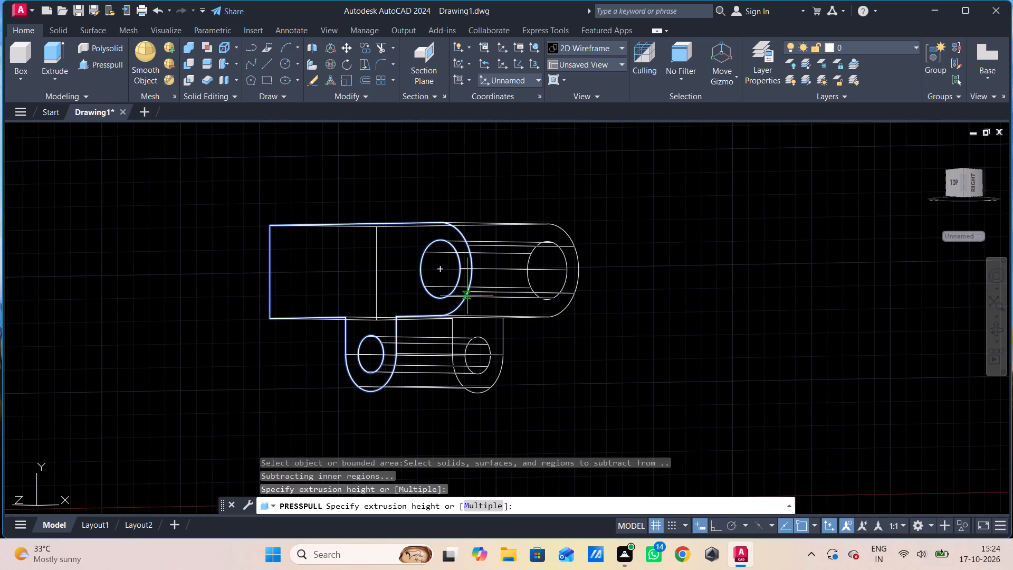
key(2)
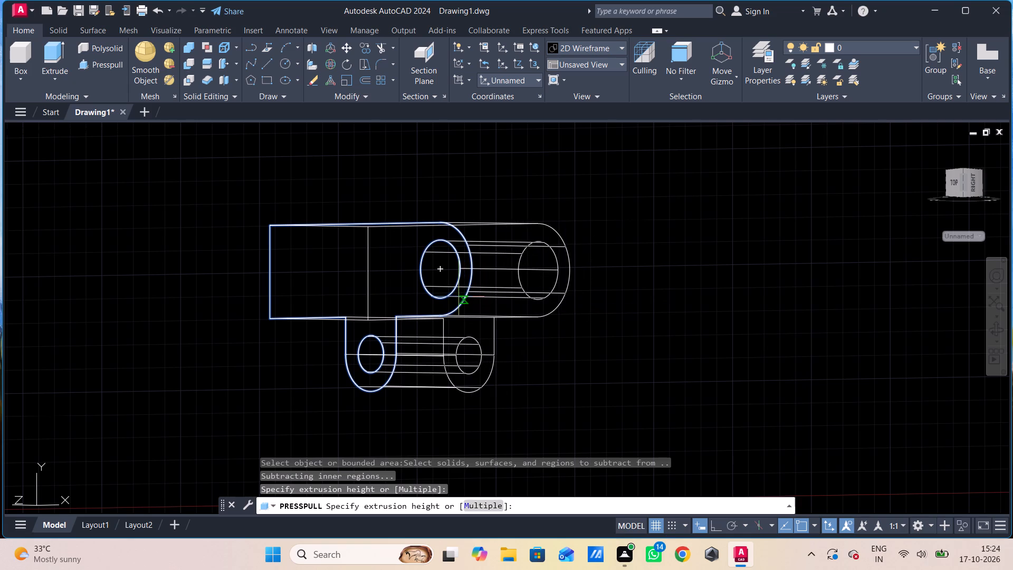
key(BackSpace)
key(8)
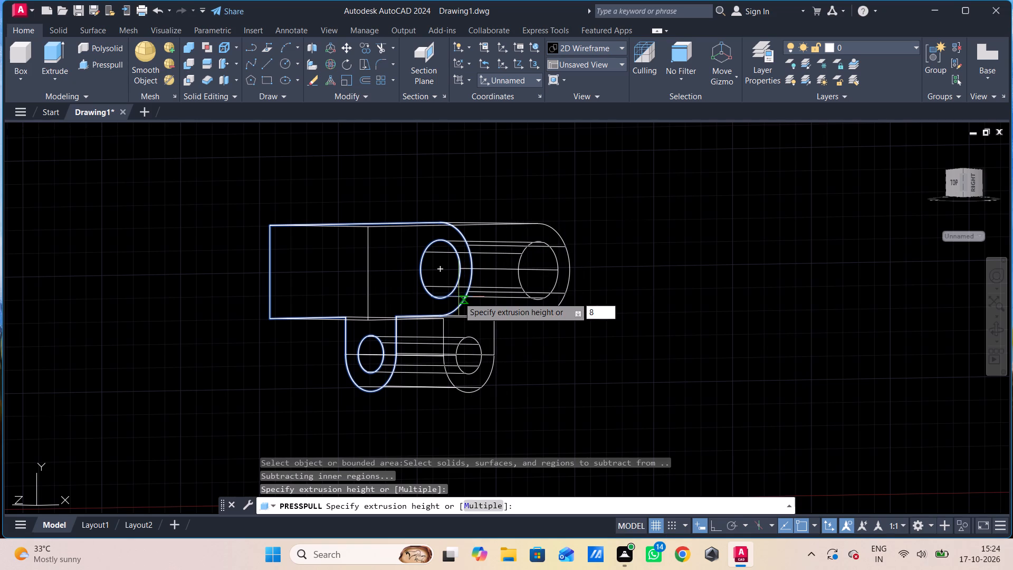
key(Return)
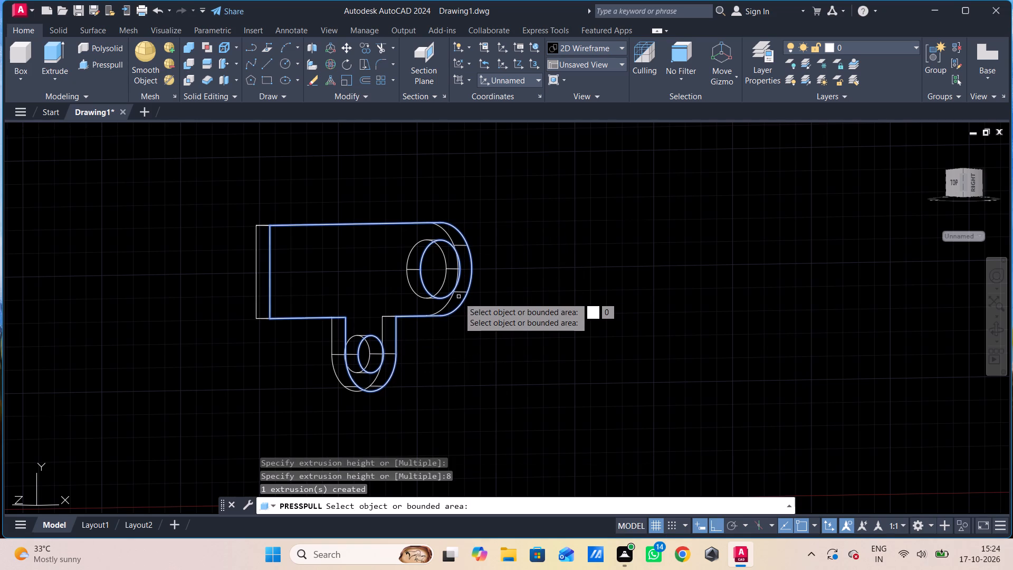
key(Escape)
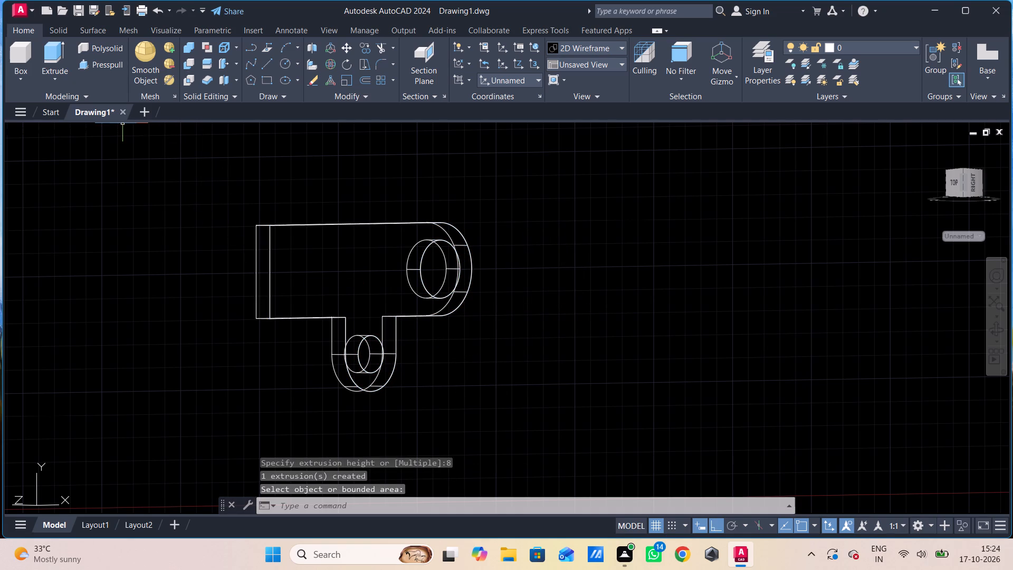
Set the viewport's visual style to Shades of Gray.
click(115, 128)
click(145, 248)
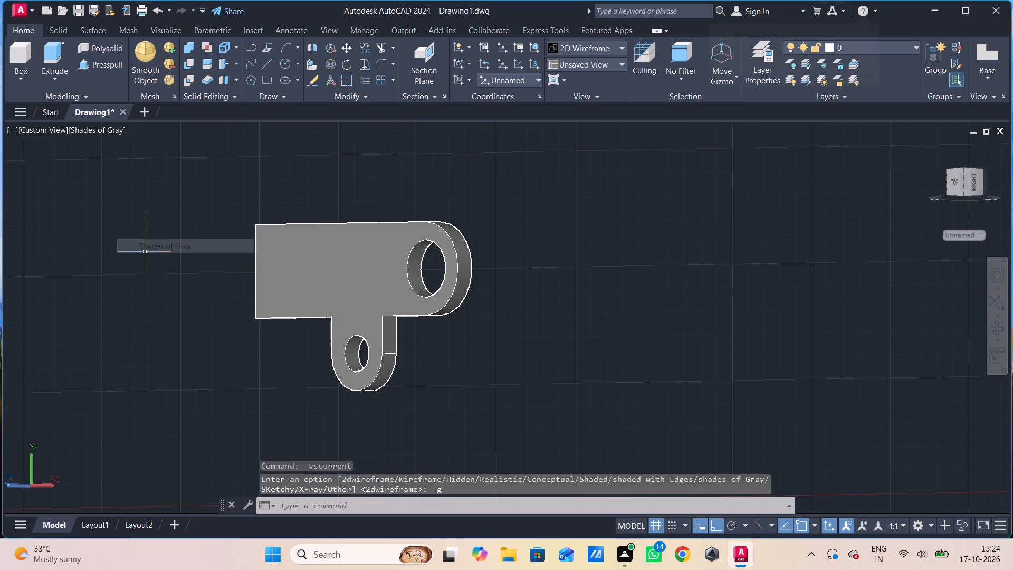
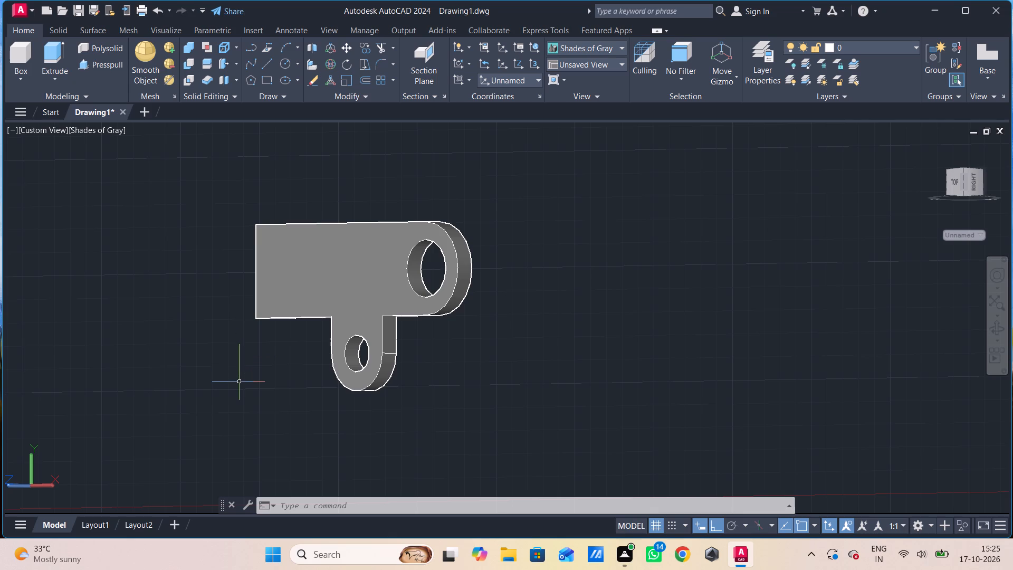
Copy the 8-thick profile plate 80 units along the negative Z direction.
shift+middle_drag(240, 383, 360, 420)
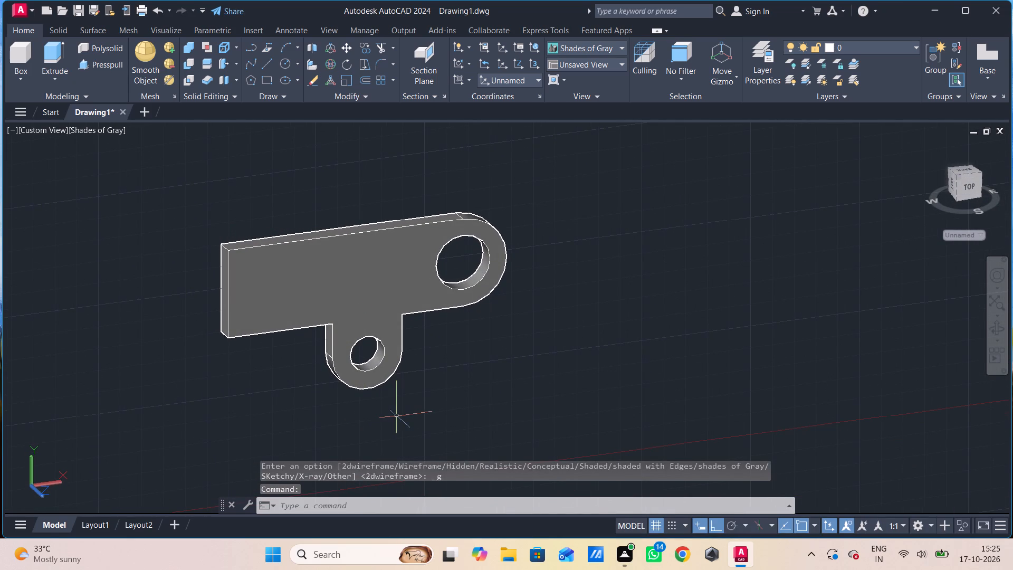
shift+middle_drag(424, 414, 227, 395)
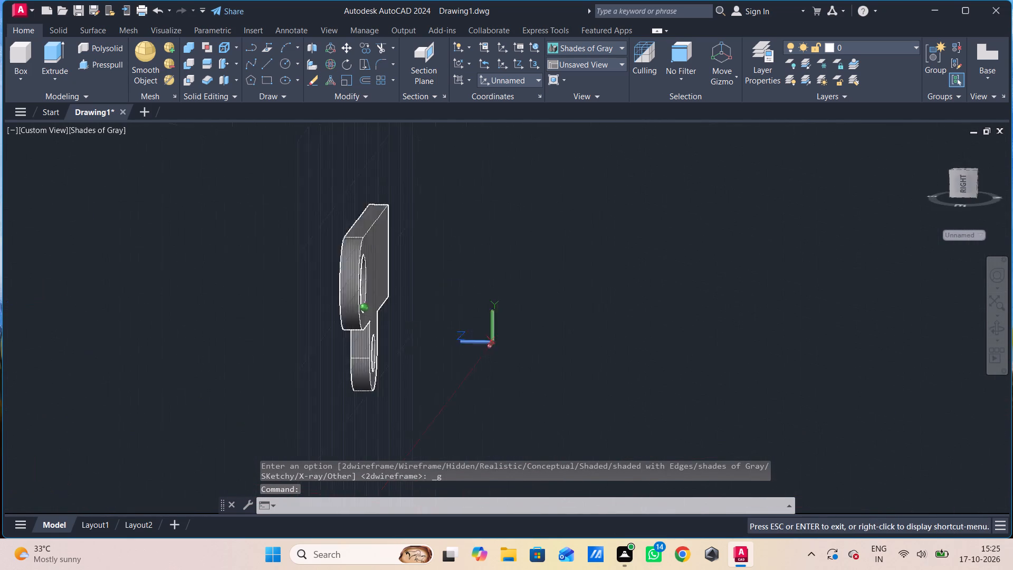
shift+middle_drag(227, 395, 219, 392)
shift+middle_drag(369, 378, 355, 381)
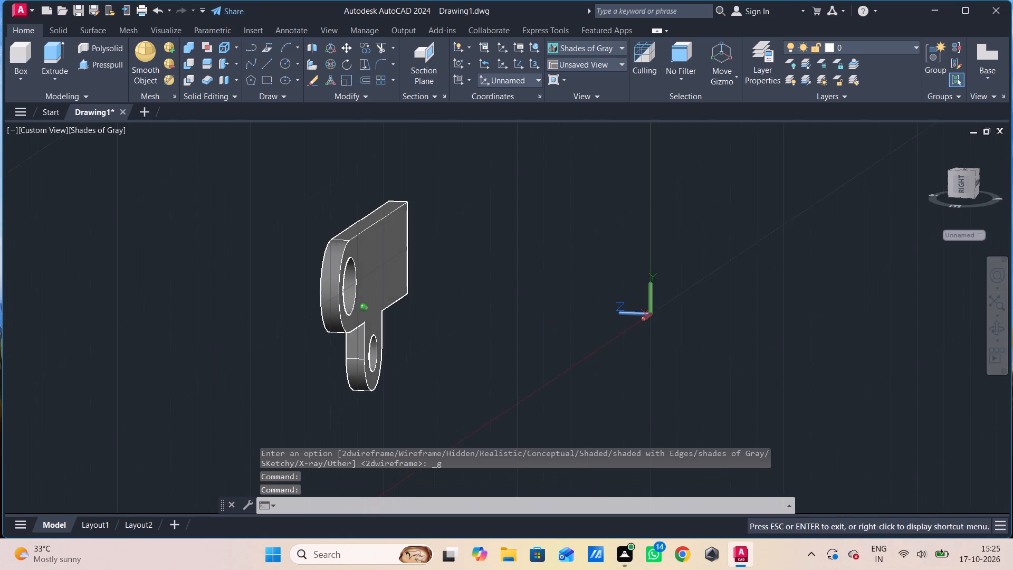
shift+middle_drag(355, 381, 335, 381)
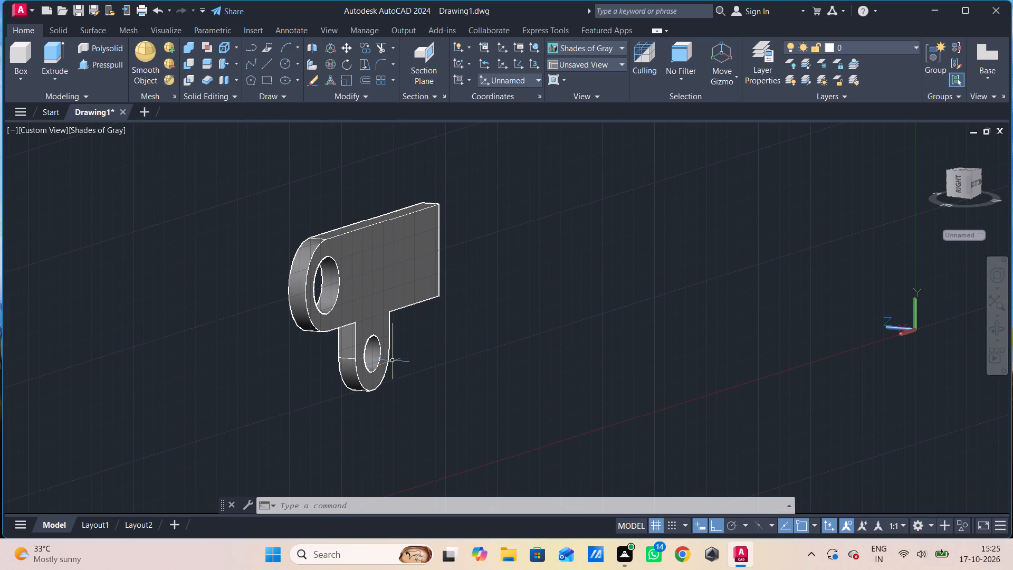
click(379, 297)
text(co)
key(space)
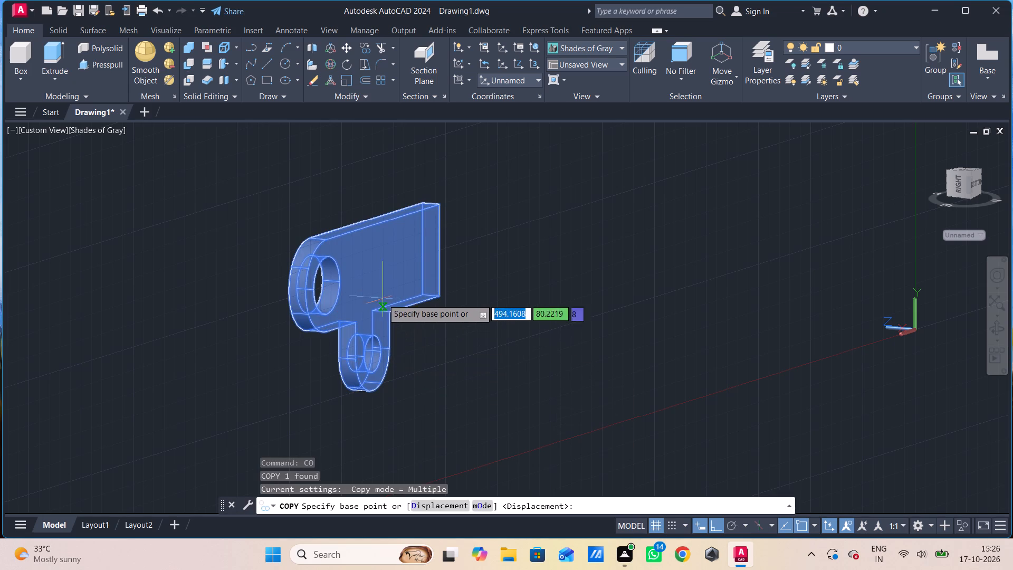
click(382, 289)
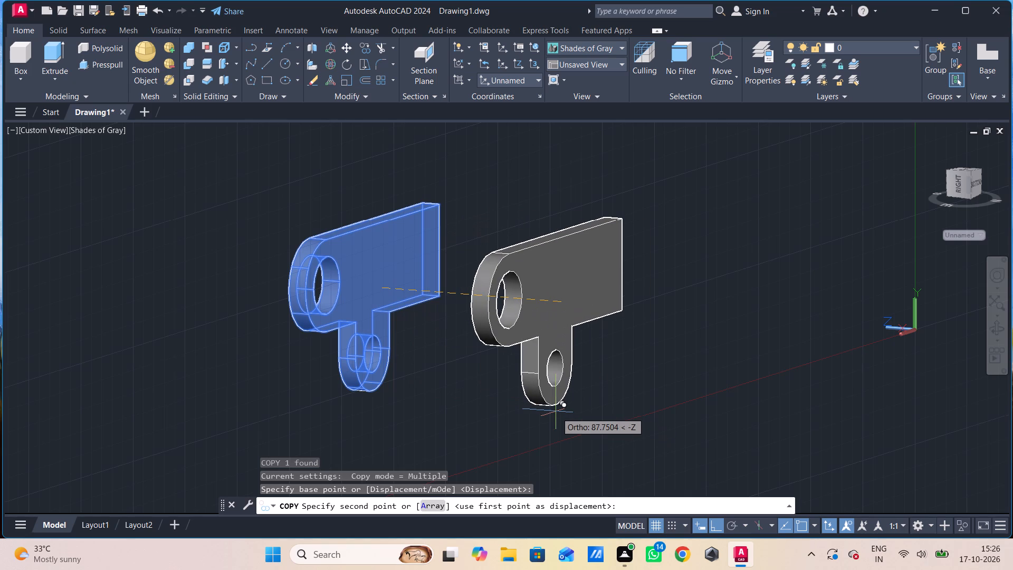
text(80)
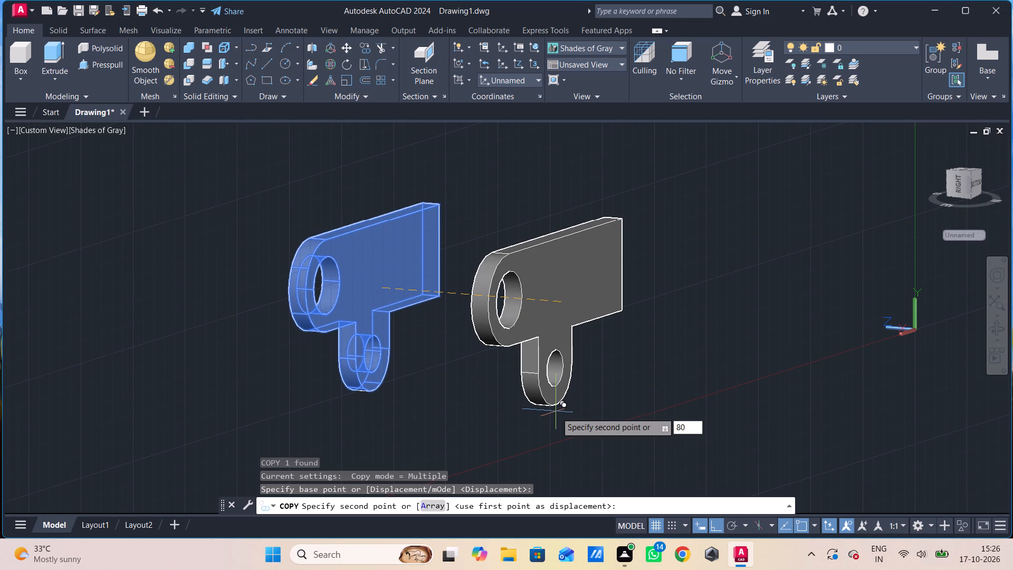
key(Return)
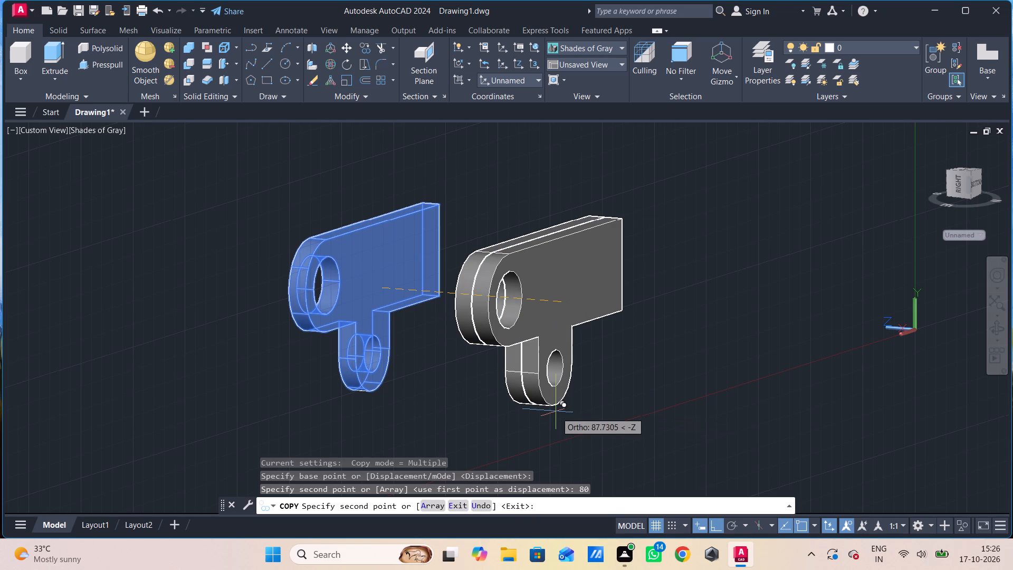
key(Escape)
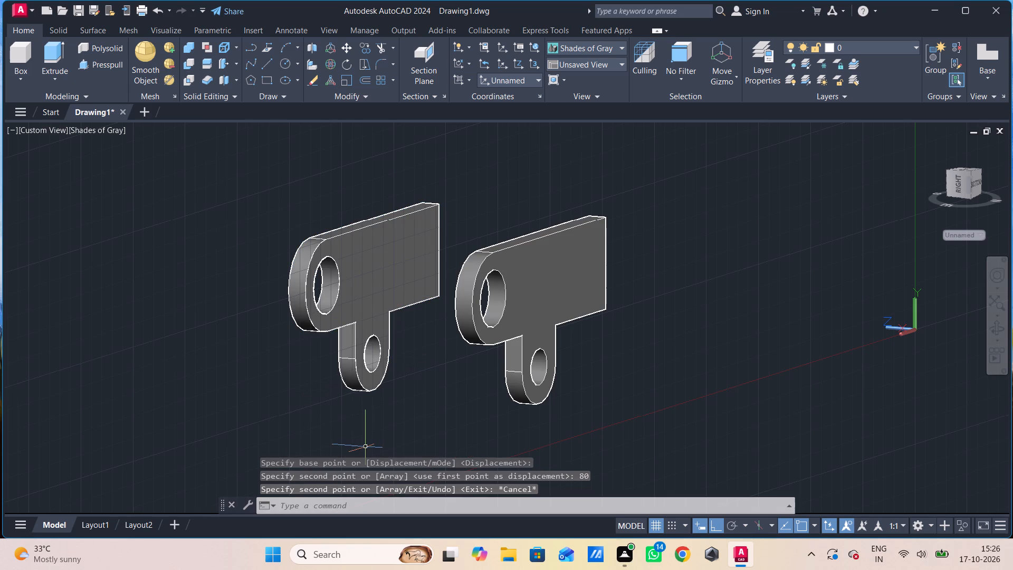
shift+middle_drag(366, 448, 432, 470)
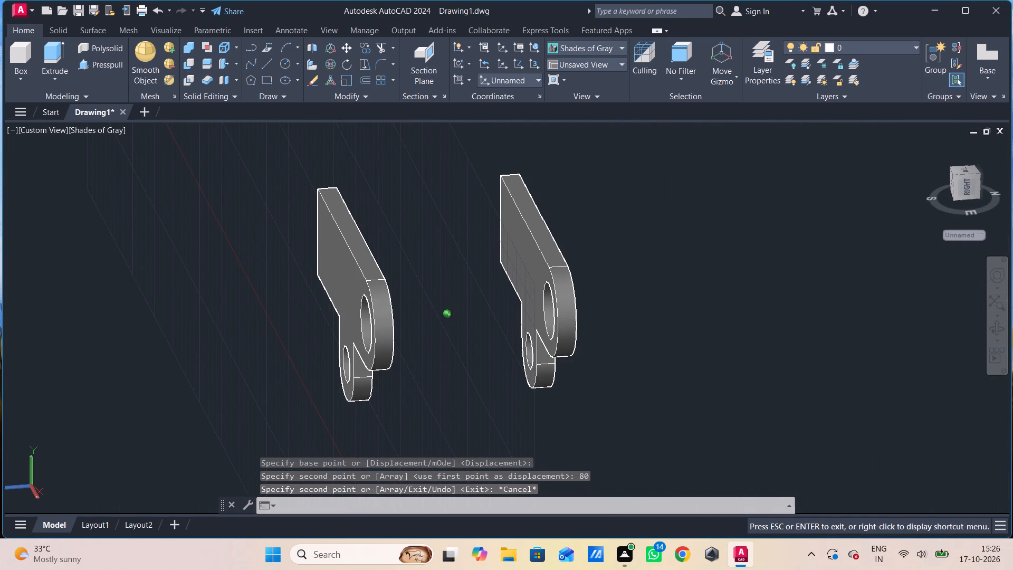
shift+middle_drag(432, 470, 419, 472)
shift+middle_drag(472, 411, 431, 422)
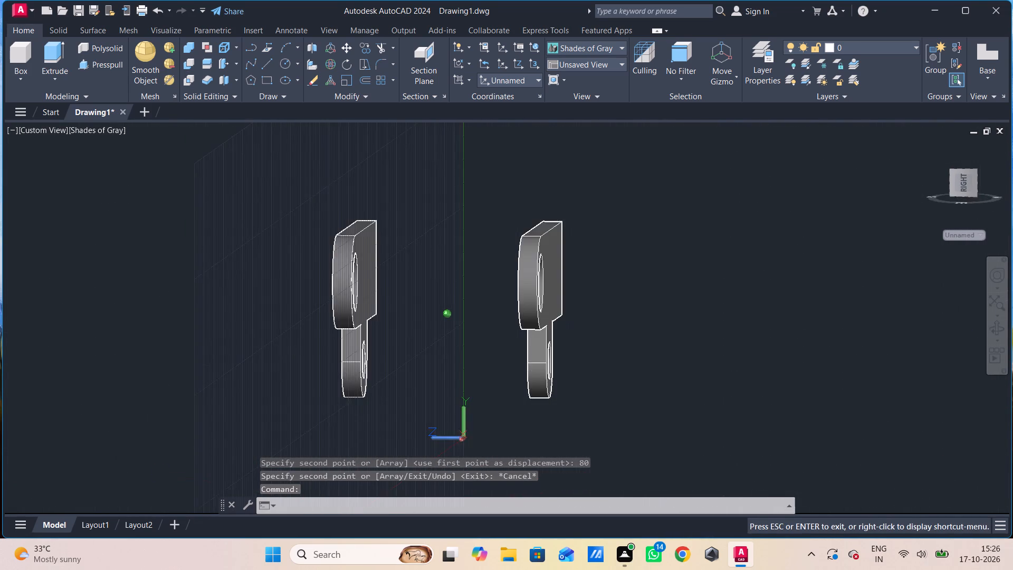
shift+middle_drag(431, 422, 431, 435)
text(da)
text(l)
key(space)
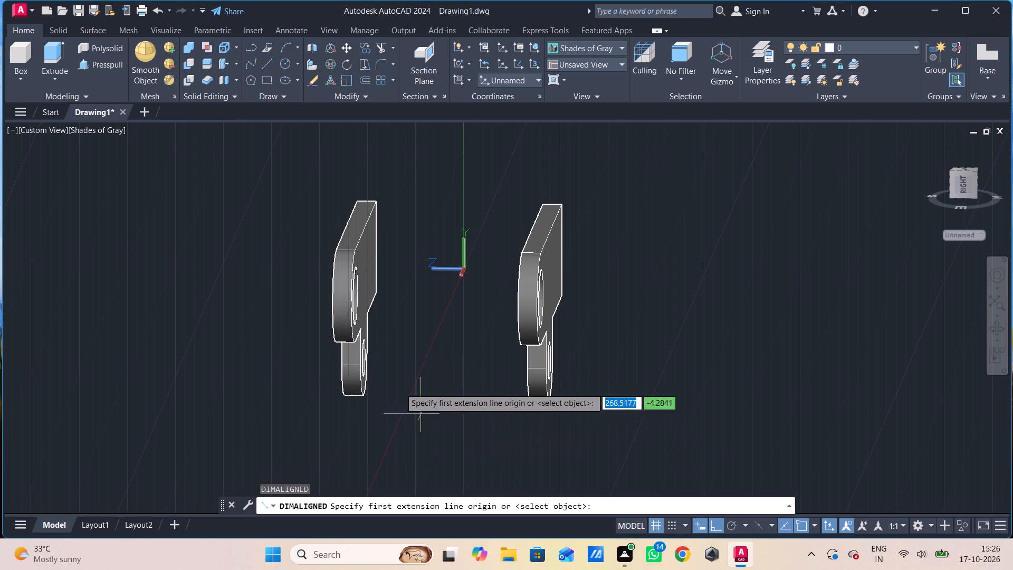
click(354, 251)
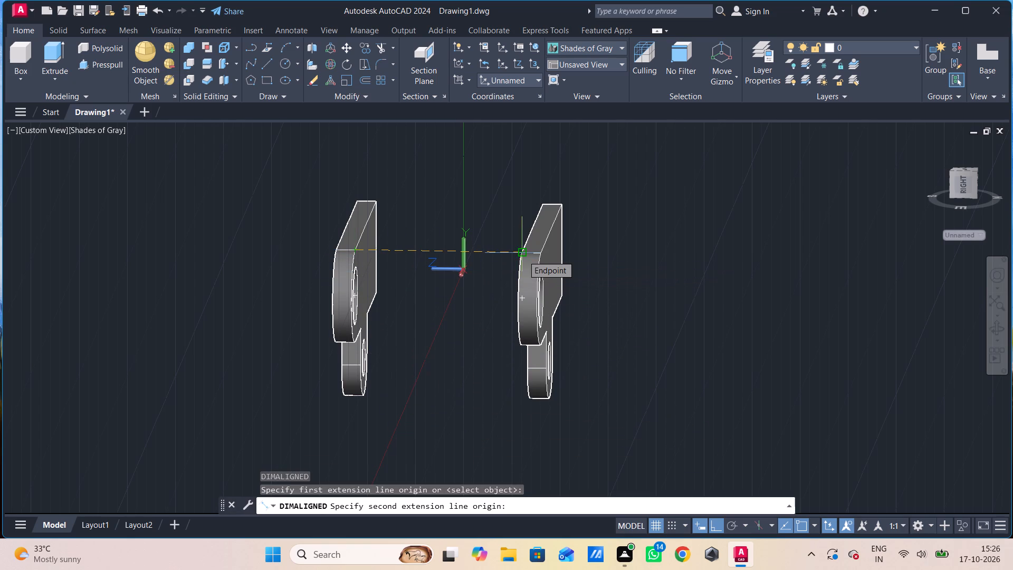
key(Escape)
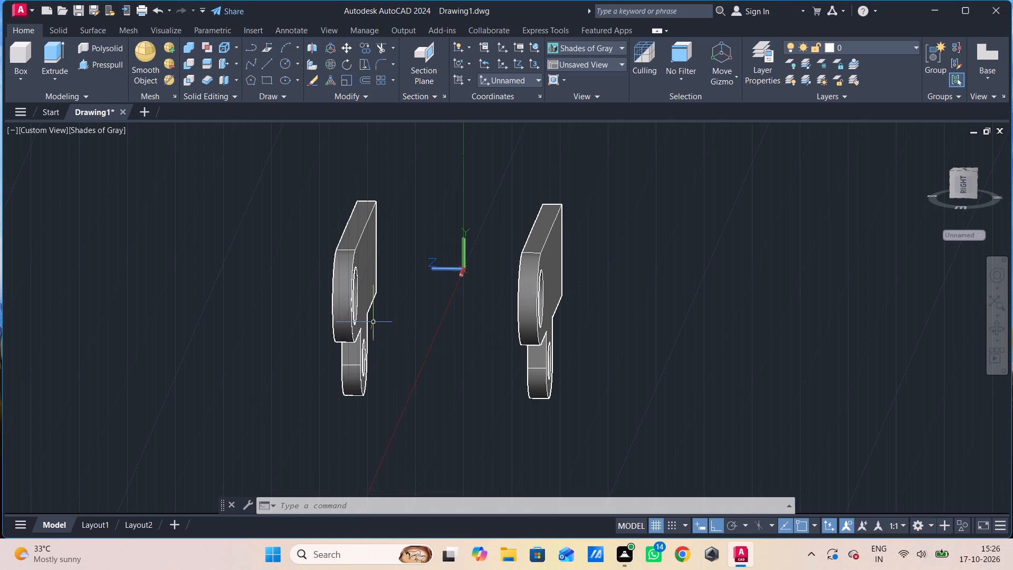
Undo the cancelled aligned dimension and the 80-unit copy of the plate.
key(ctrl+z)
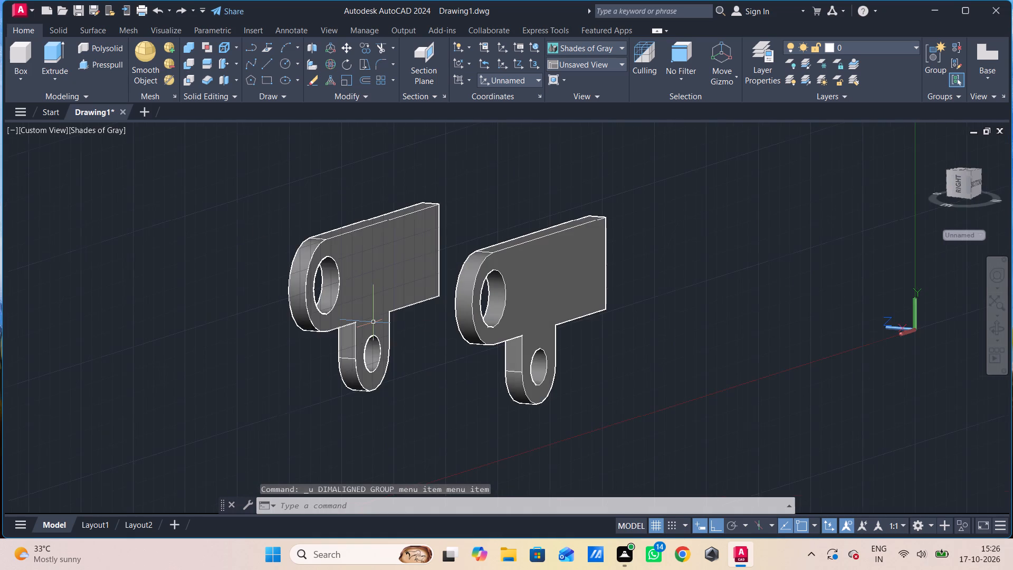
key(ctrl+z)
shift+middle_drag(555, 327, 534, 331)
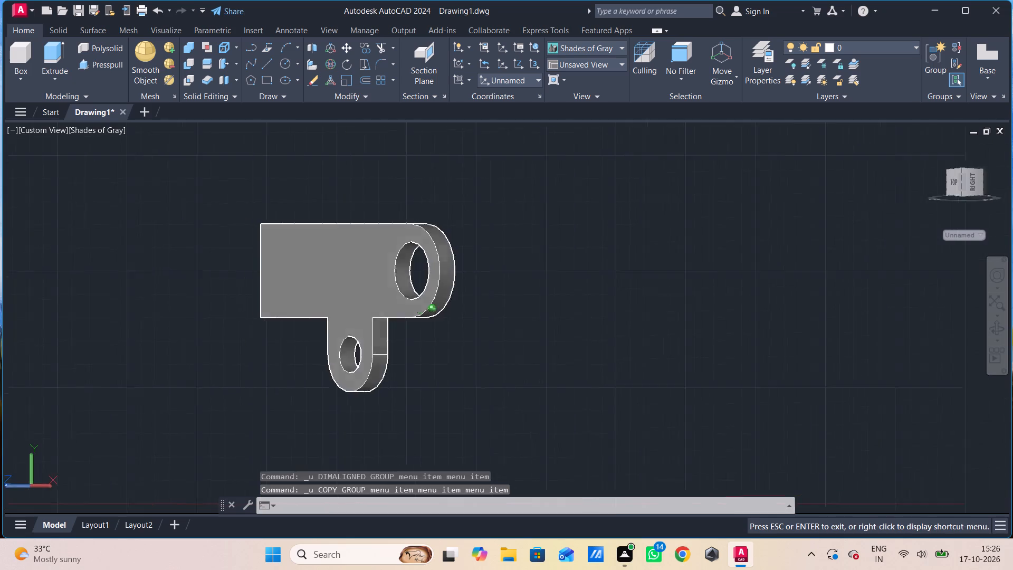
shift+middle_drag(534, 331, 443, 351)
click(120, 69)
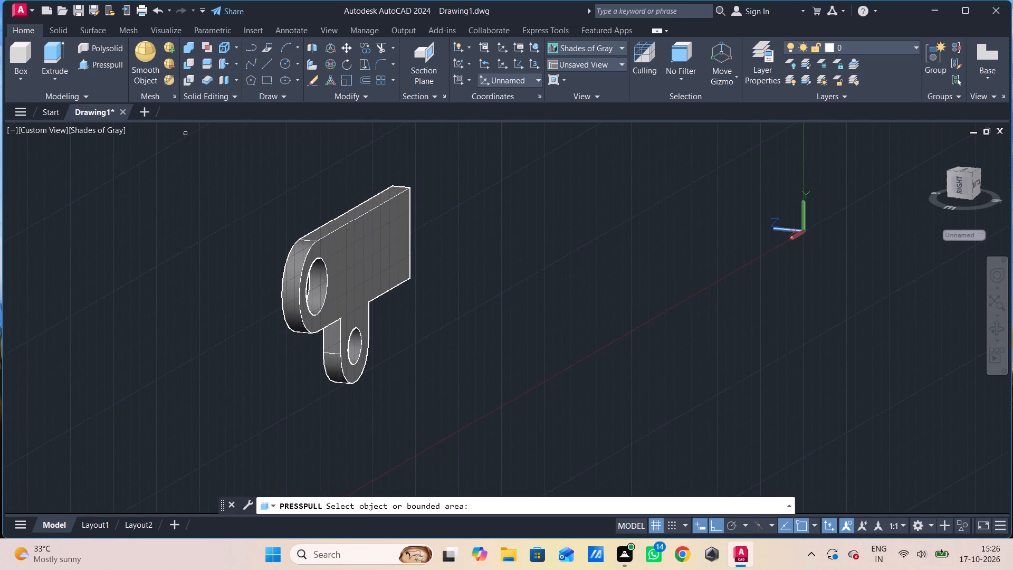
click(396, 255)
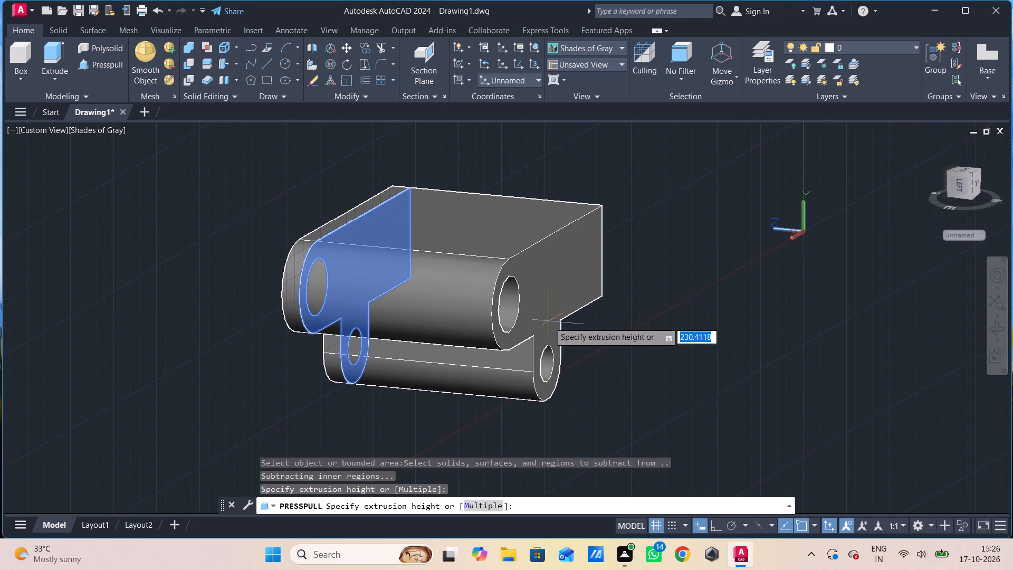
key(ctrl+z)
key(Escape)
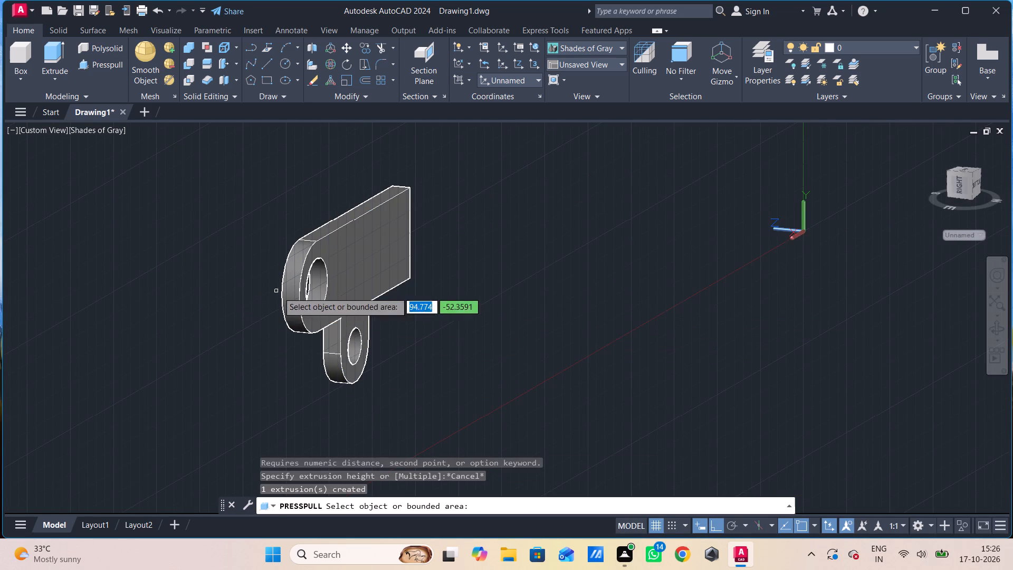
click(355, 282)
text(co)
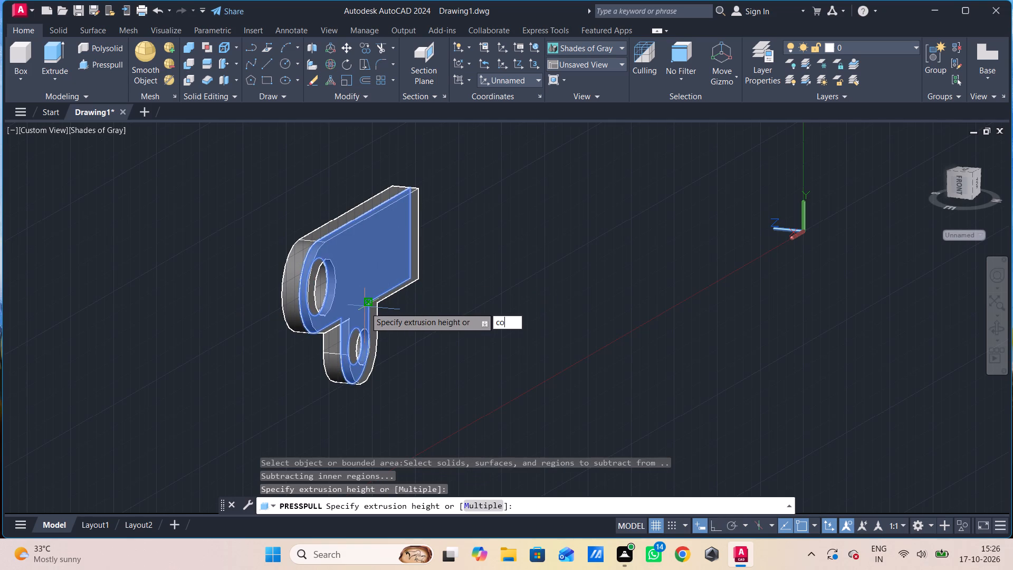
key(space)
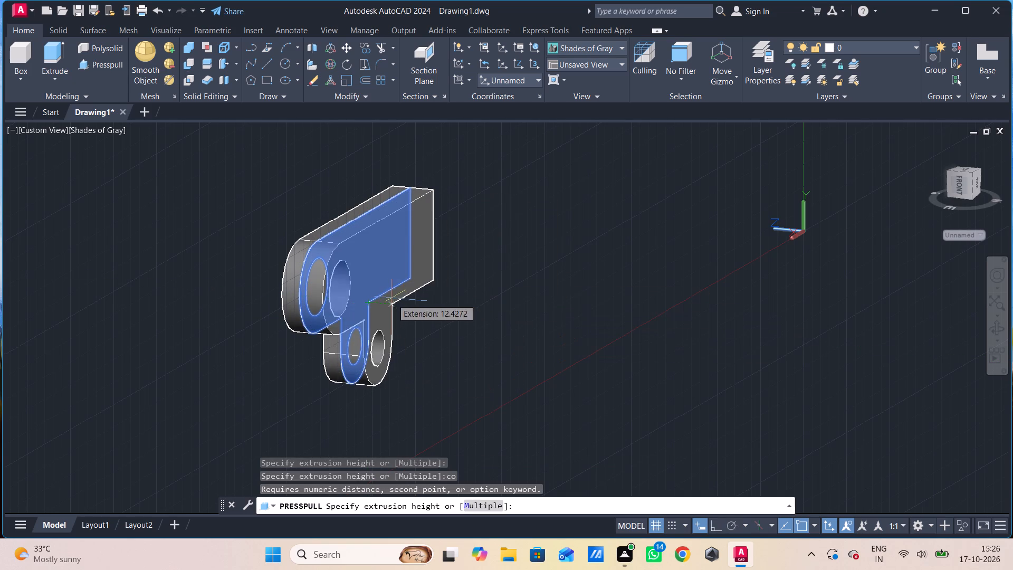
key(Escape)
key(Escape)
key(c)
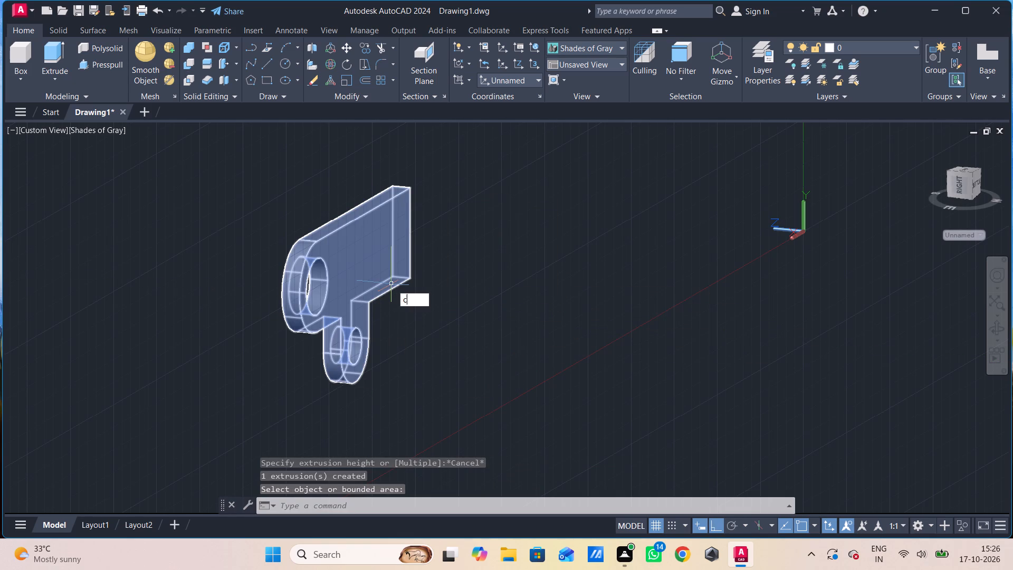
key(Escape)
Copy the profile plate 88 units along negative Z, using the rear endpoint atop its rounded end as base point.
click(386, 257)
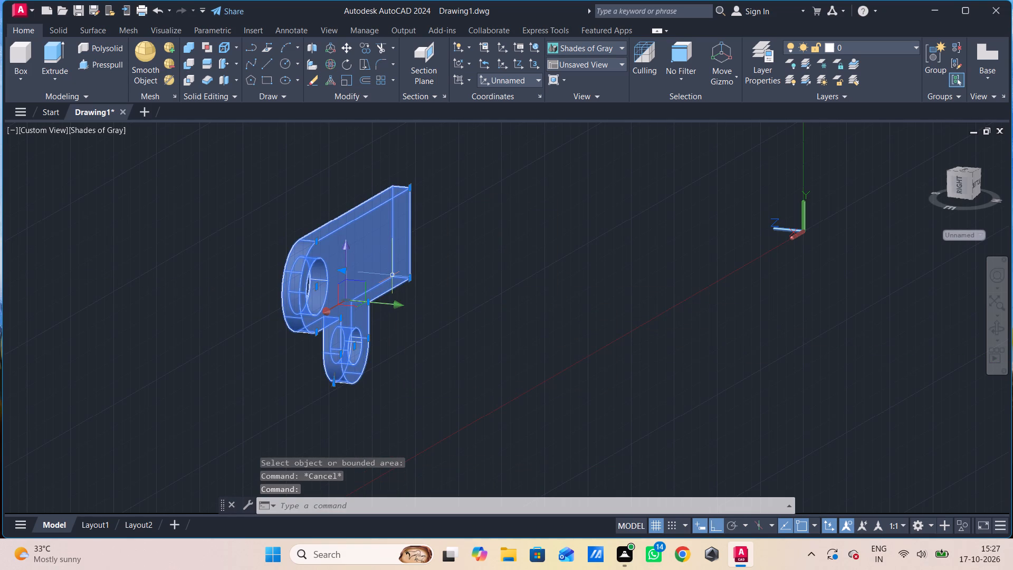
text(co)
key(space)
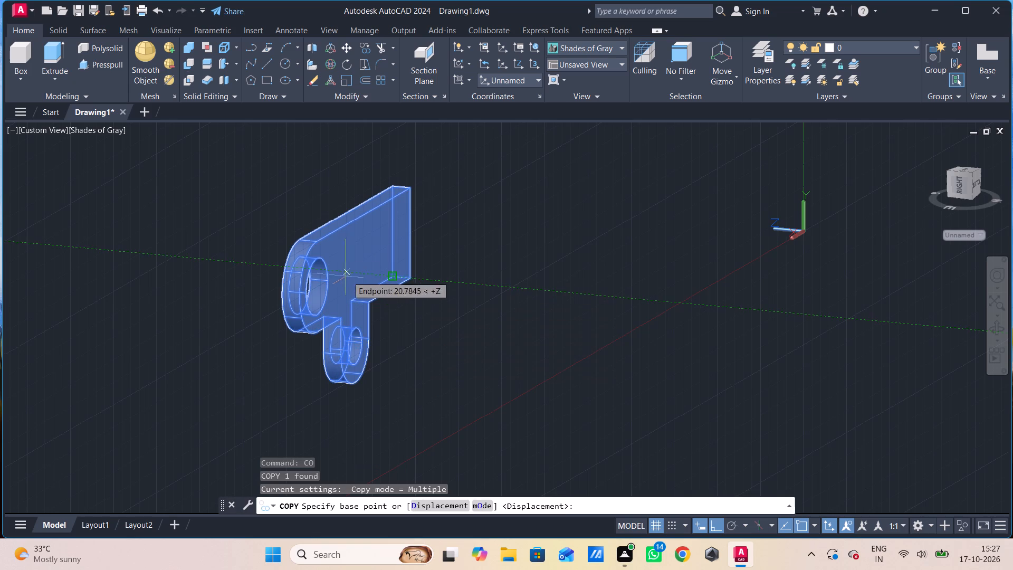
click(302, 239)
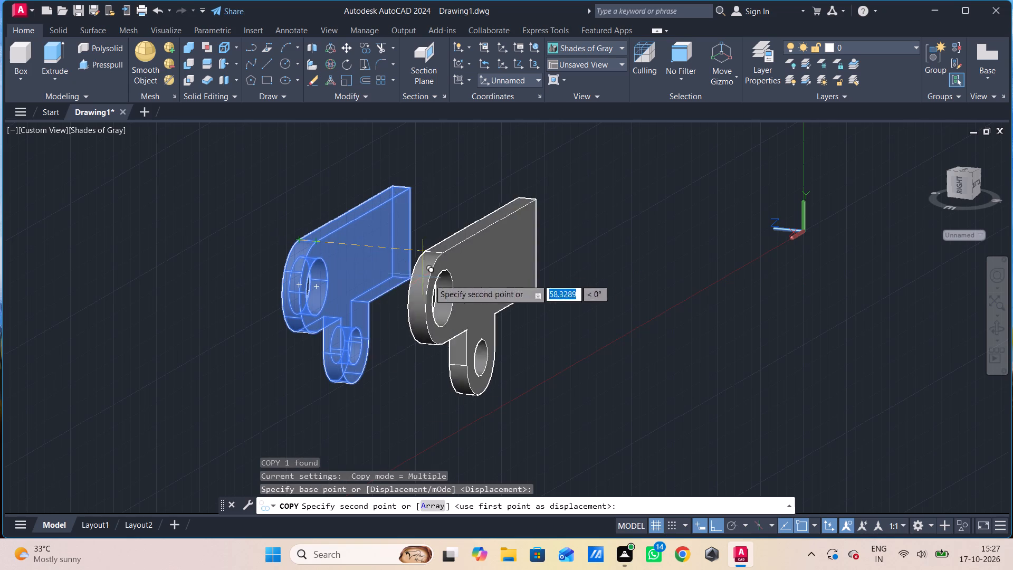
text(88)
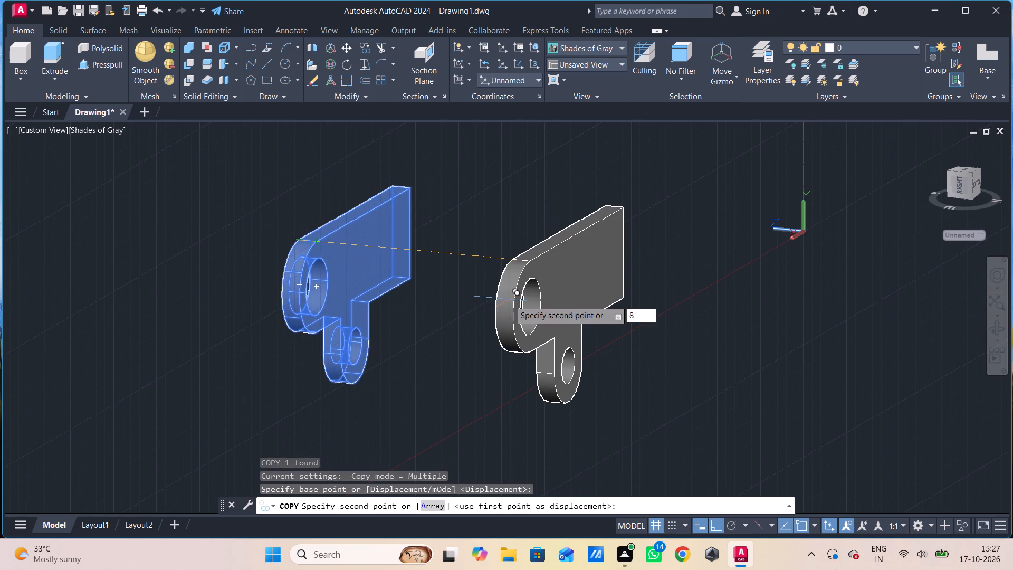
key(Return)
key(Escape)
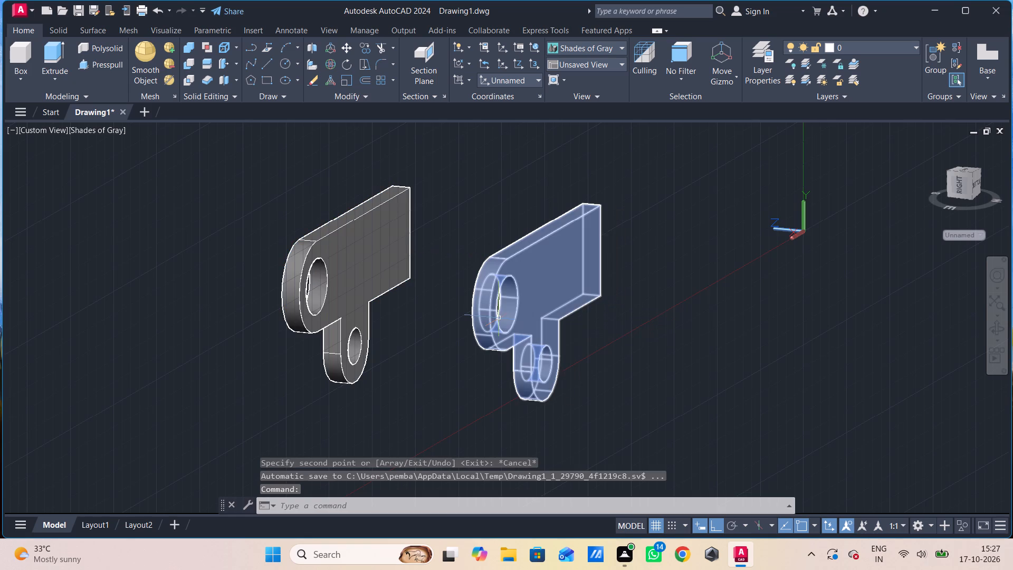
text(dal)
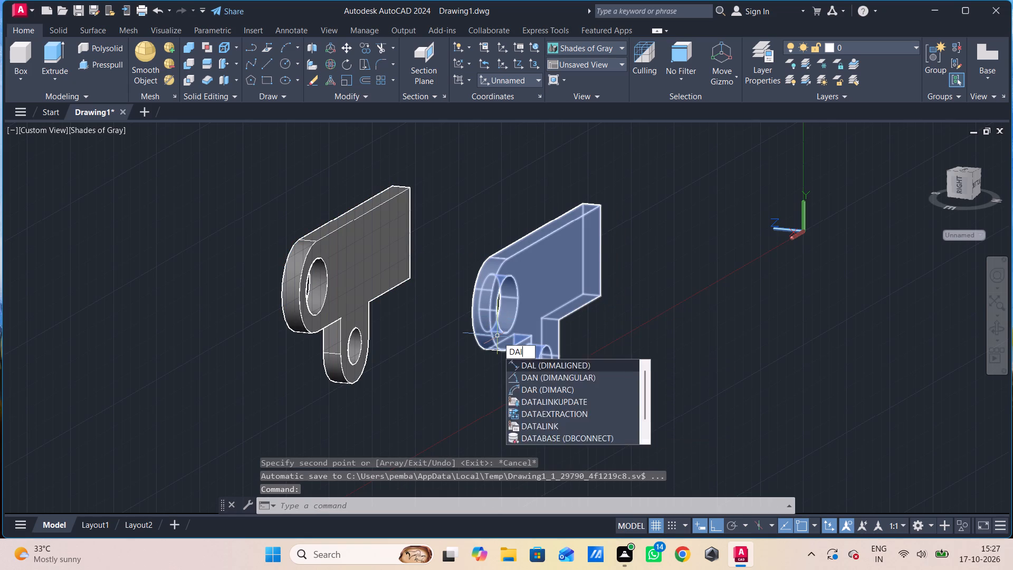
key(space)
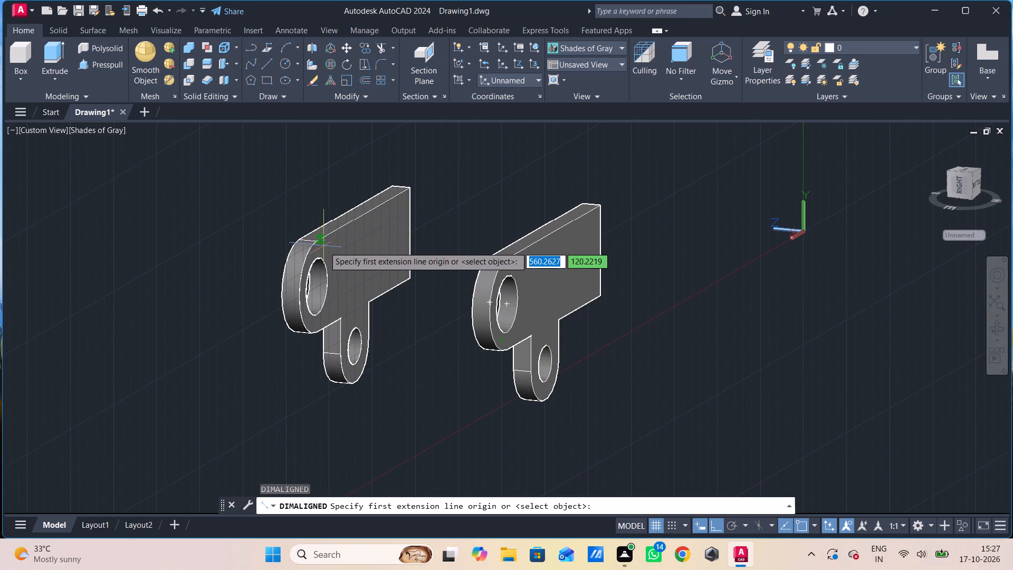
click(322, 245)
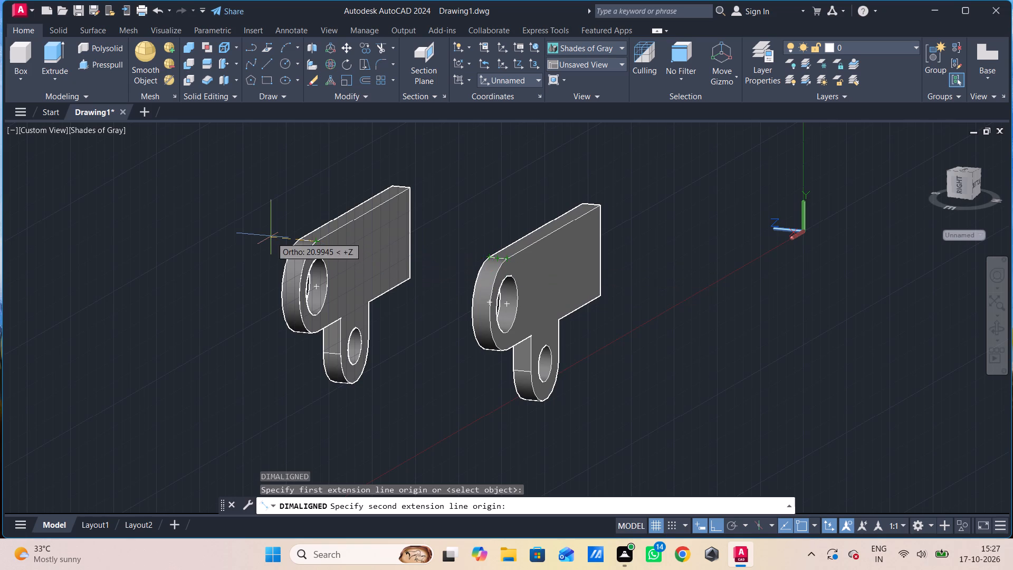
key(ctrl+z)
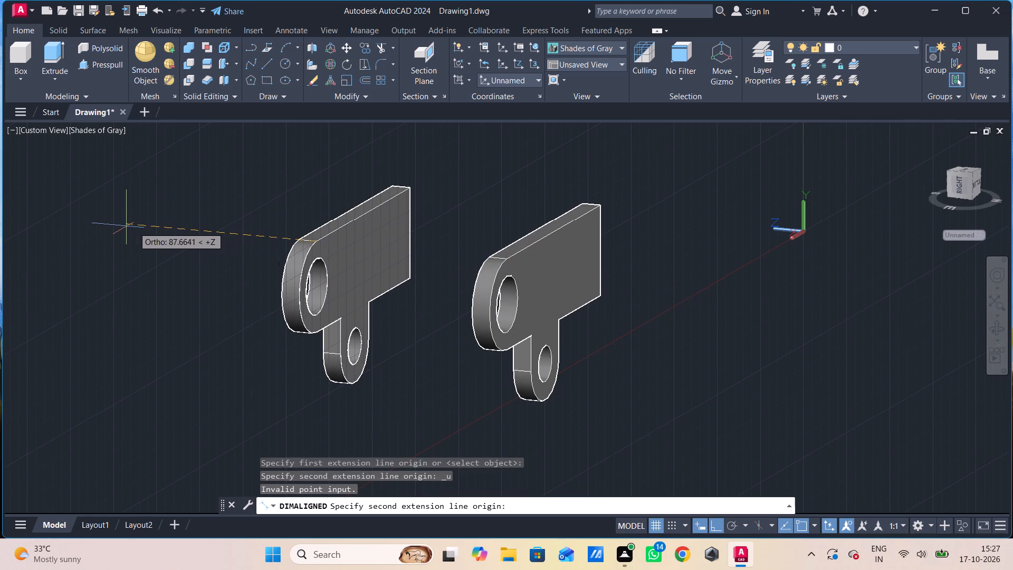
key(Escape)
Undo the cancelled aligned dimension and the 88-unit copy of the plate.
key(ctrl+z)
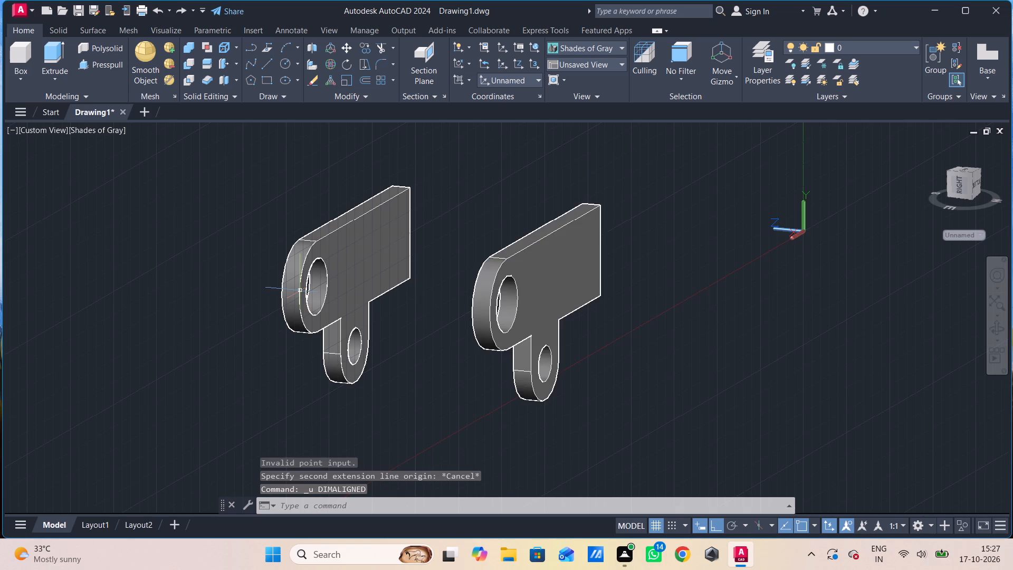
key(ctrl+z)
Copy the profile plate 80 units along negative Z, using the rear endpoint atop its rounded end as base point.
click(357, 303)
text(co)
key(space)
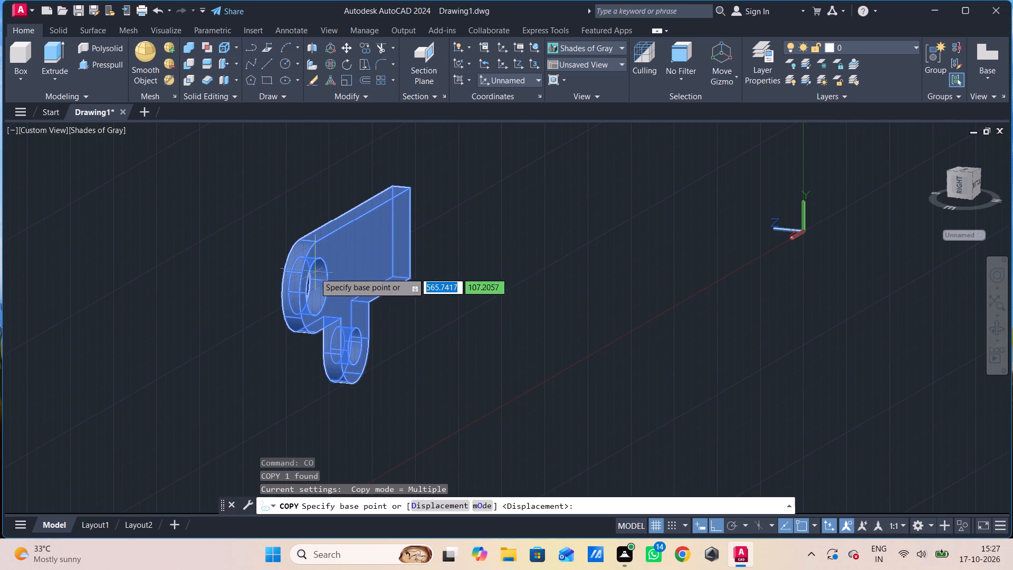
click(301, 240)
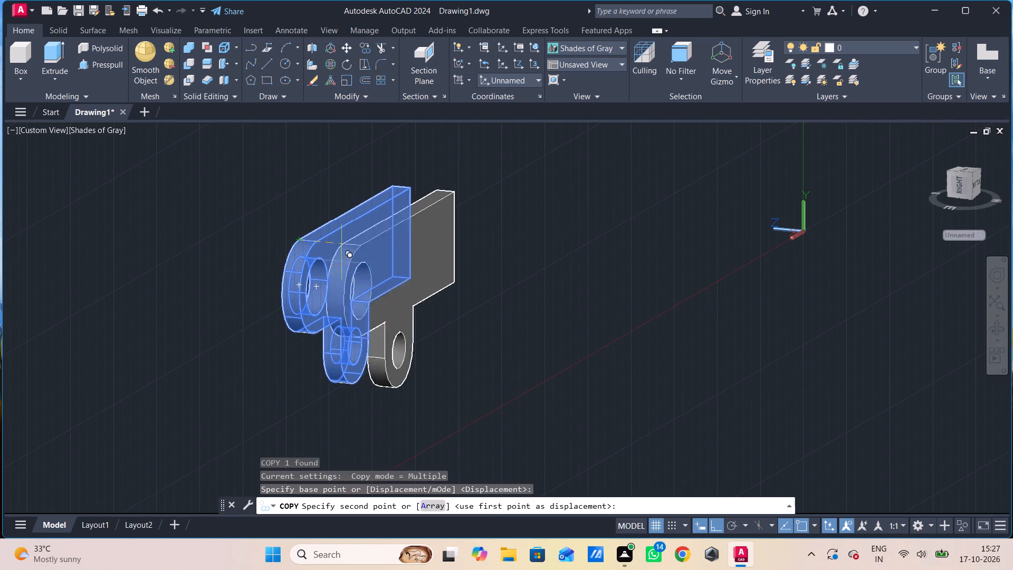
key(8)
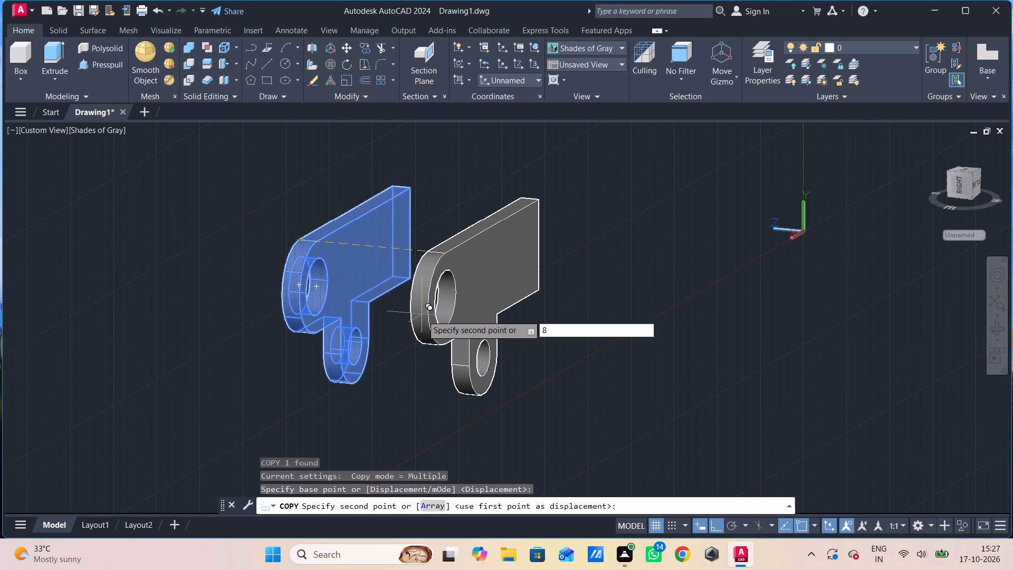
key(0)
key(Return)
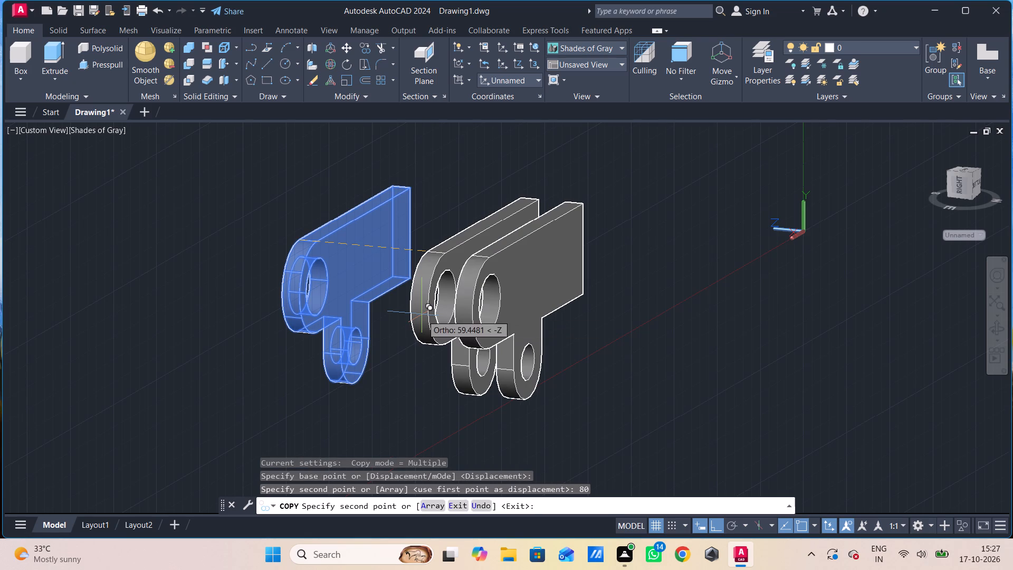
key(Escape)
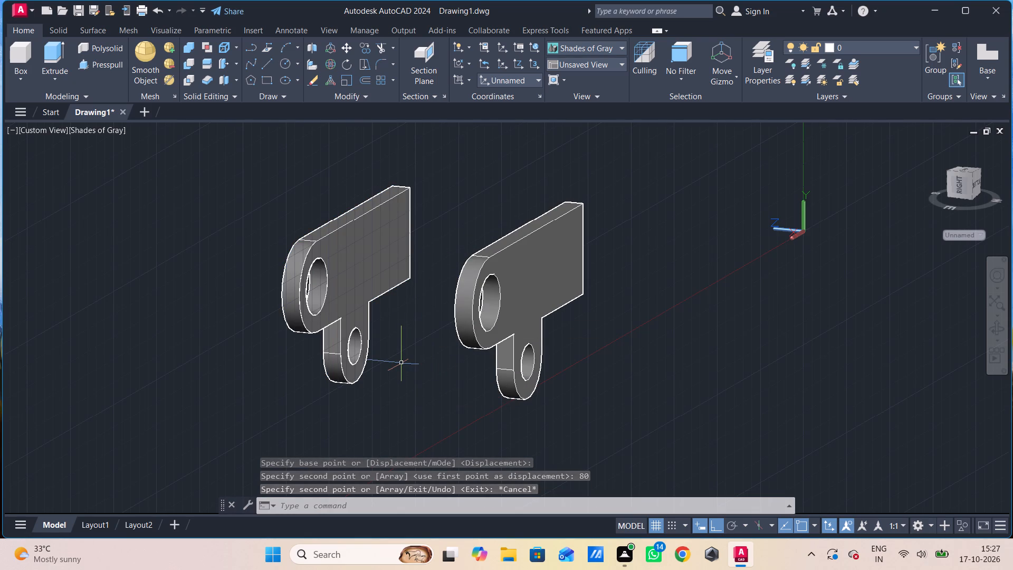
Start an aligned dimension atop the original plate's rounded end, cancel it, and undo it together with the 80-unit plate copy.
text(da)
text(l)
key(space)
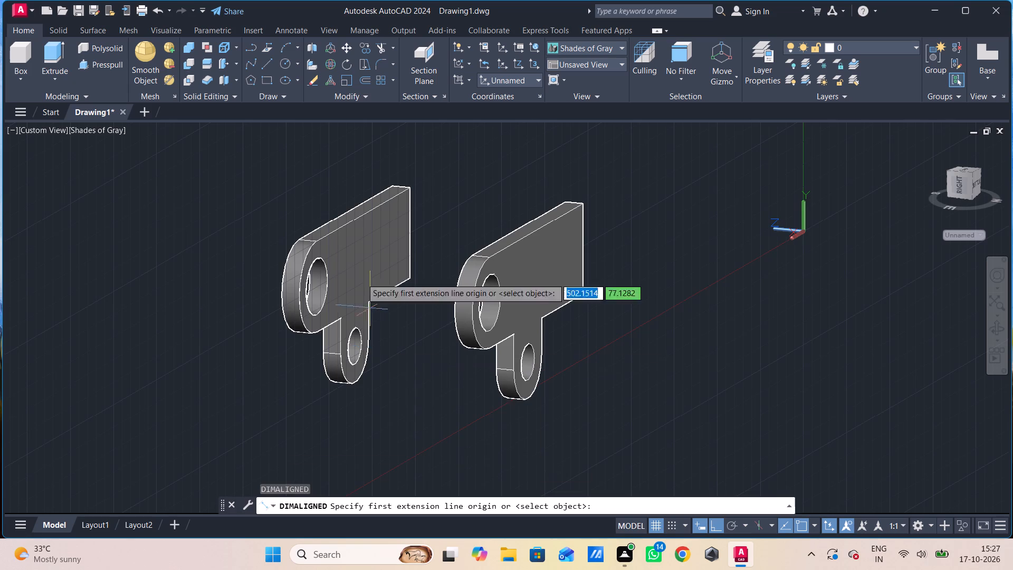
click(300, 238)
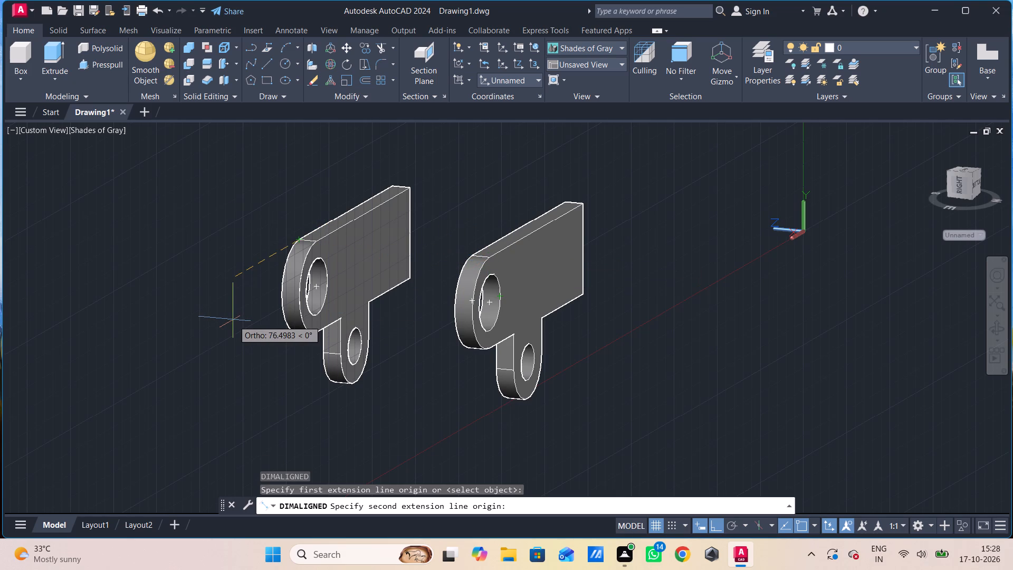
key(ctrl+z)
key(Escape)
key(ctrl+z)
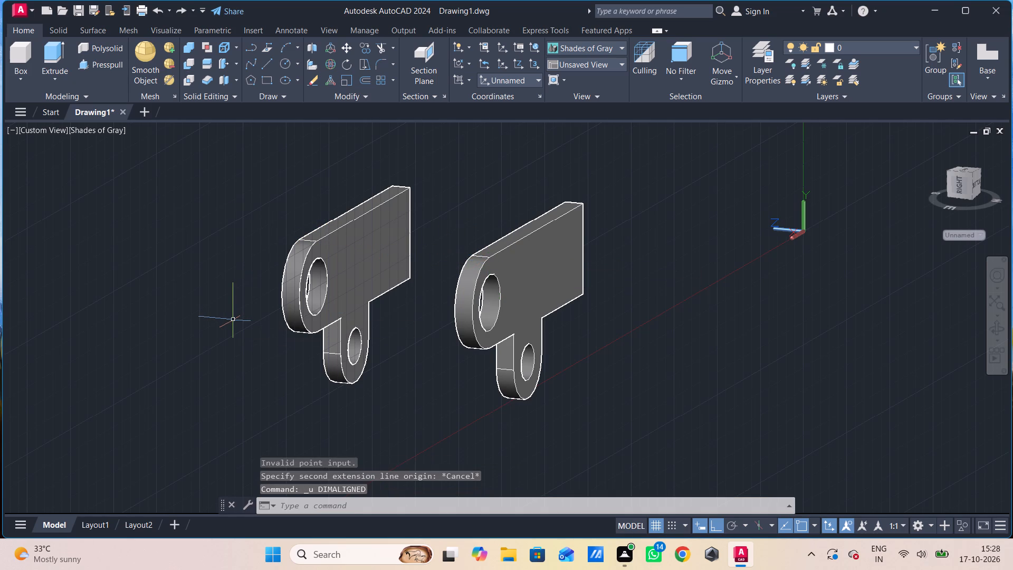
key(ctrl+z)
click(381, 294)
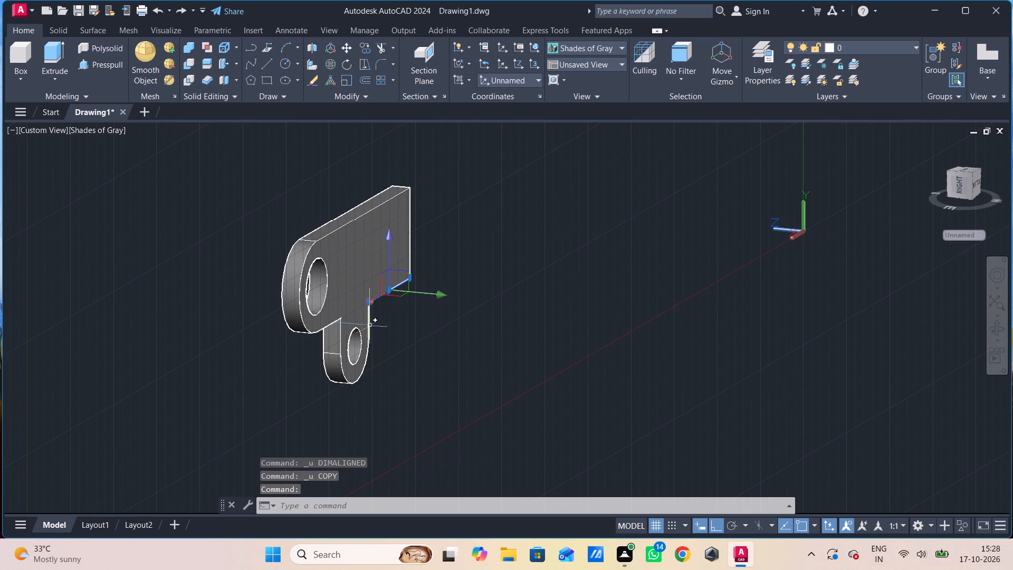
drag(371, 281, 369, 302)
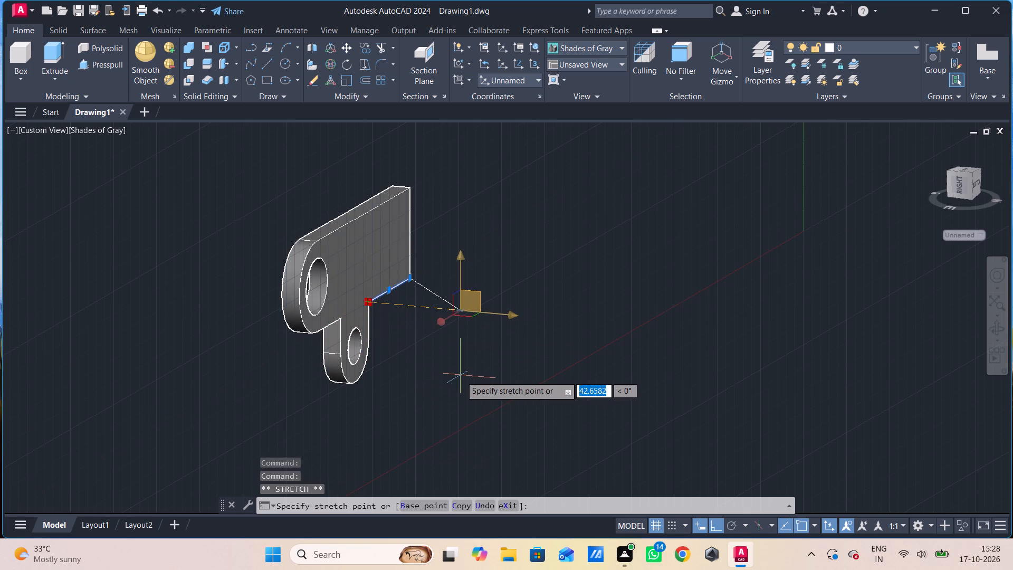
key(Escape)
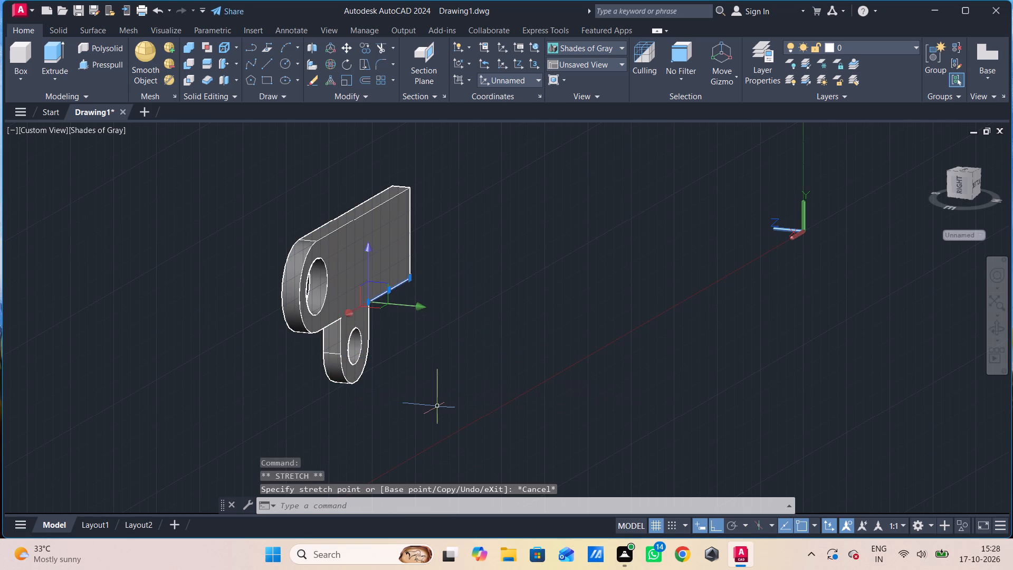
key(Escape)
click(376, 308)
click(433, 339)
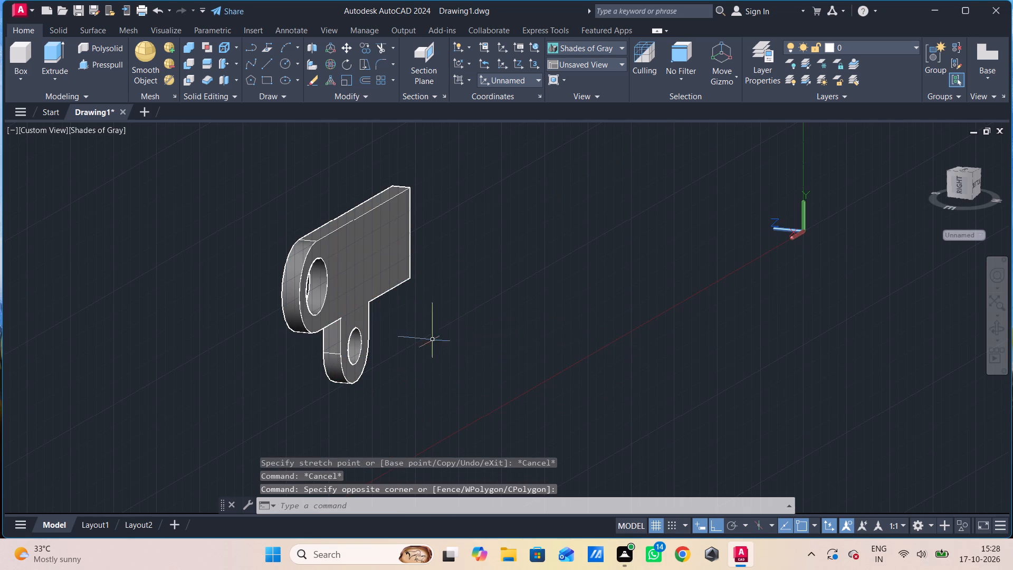
Copy the profile plate 72 units along negative Z, using the rear endpoint atop its rounded end as base point.
click(346, 267)
key(x)
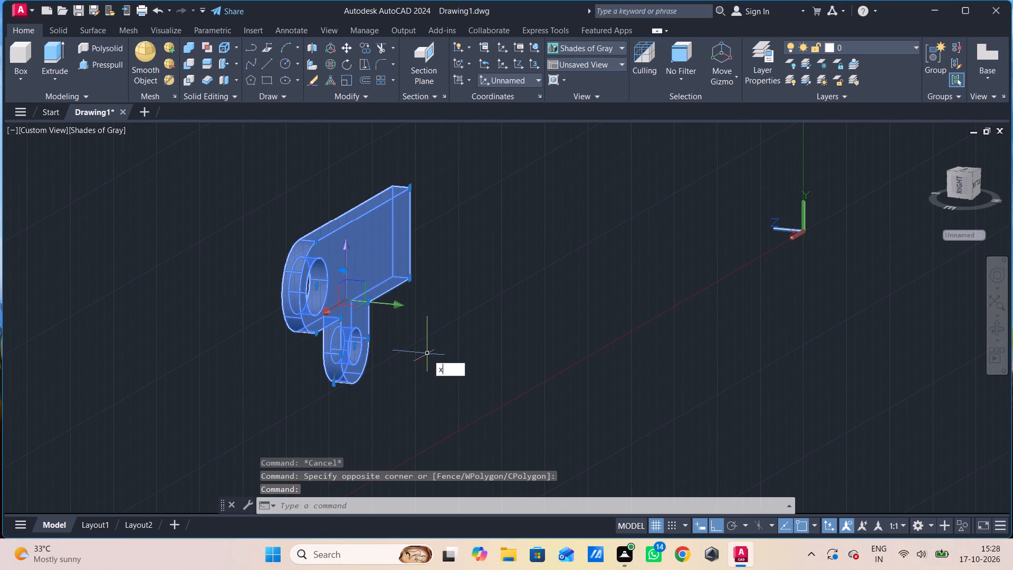
key(BackSpace)
key(c)
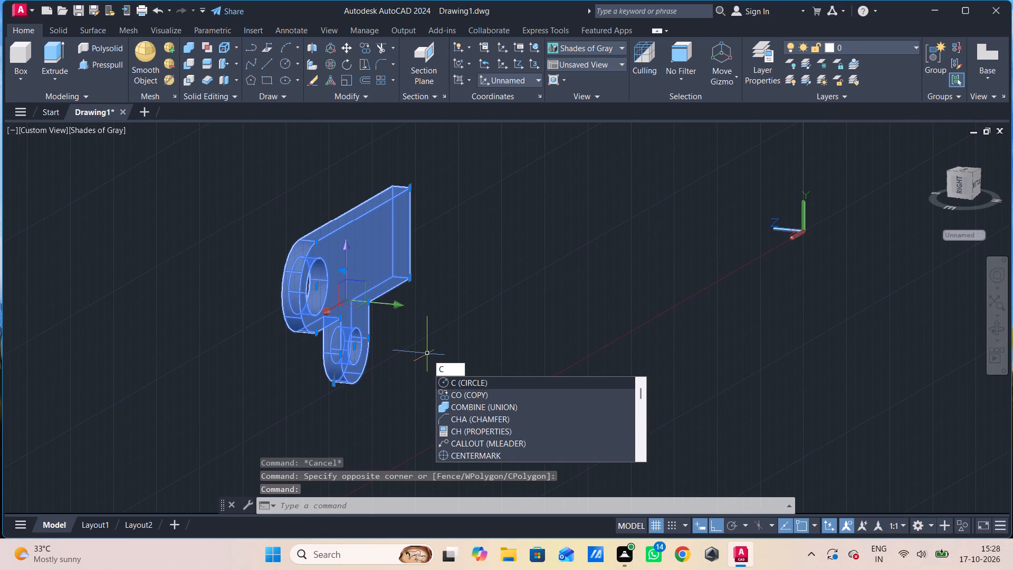
text(o)
key(space)
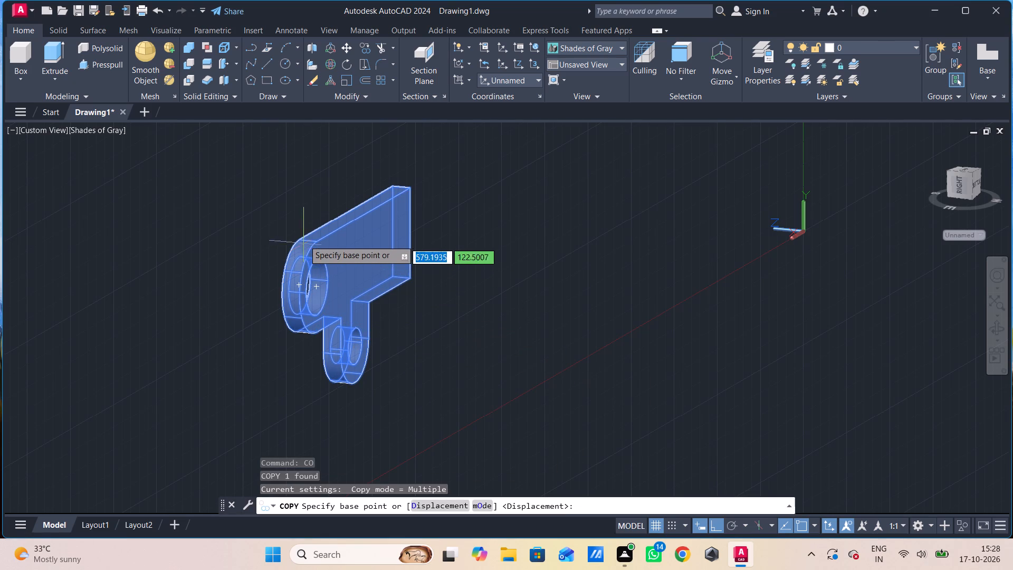
click(299, 238)
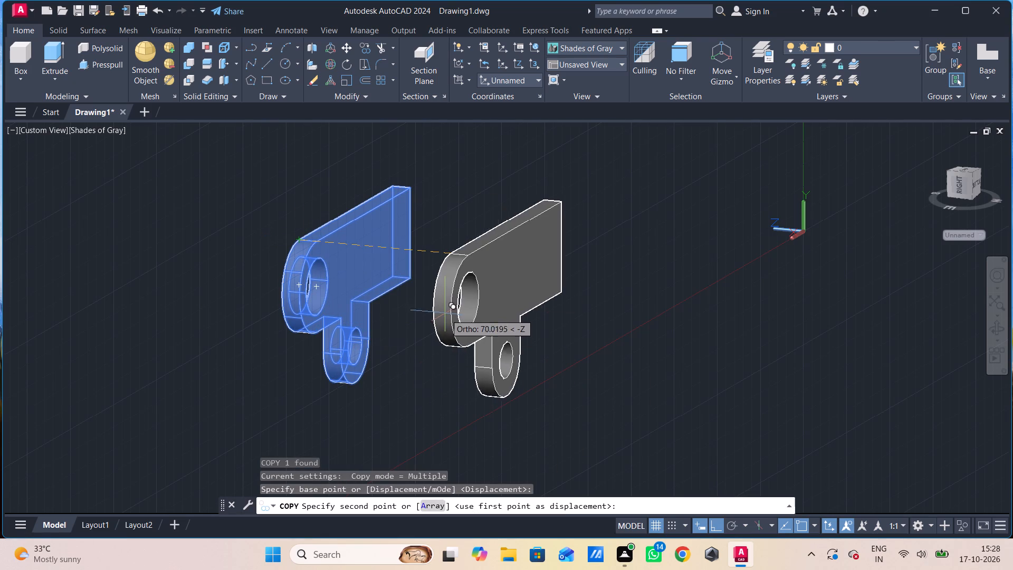
text(72)
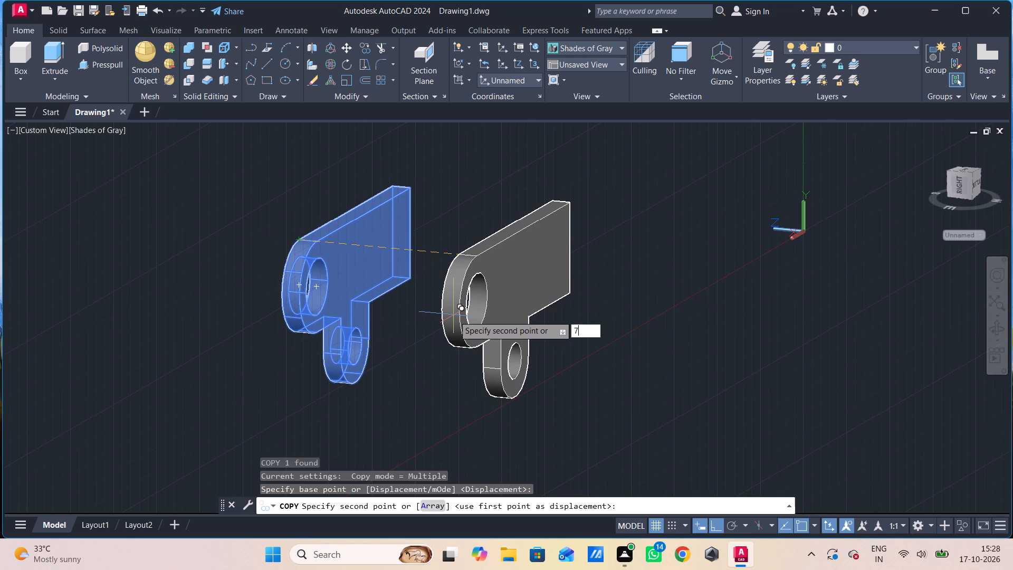
key(Return)
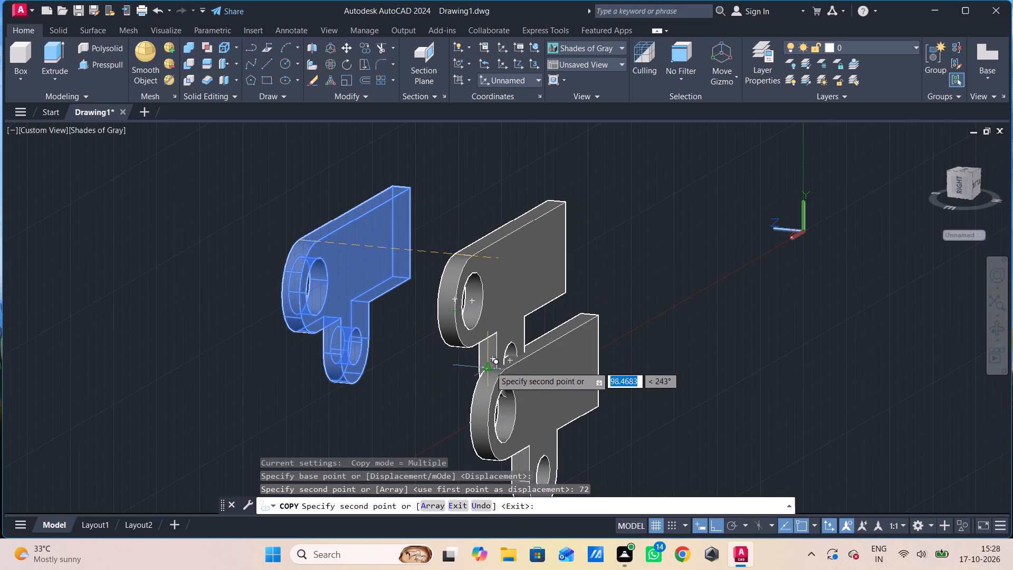
key(Escape)
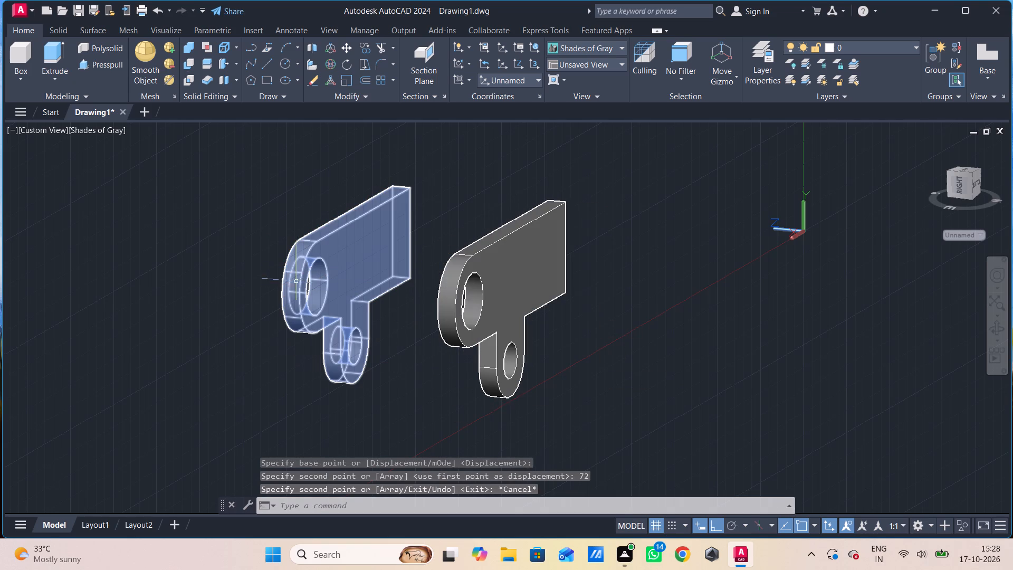
Check the overall spacing of the two plates with a temporary aligned dimension between the tops of their rounded ends.
text(dal)
key(space)
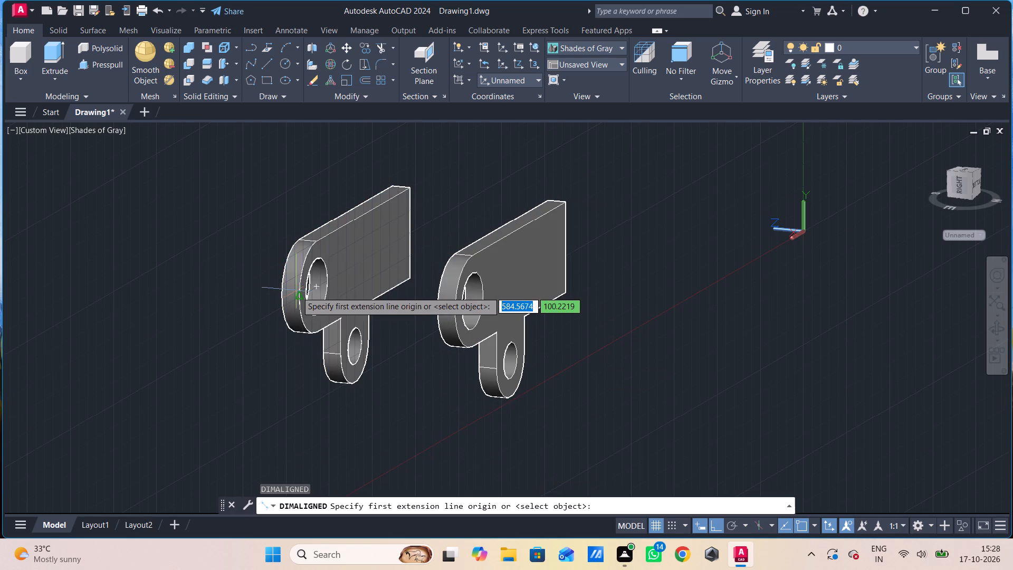
click(300, 242)
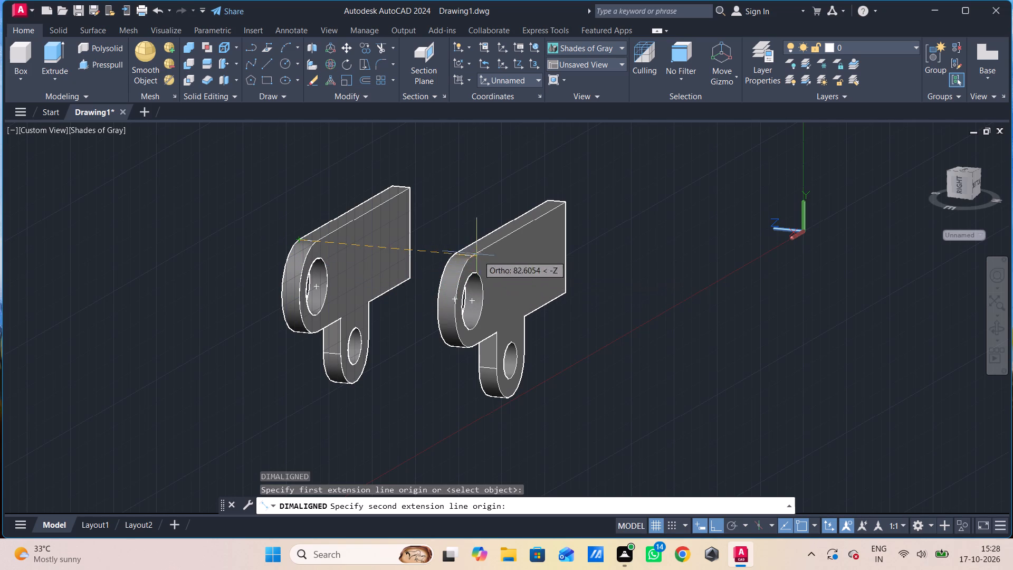
click(470, 261)
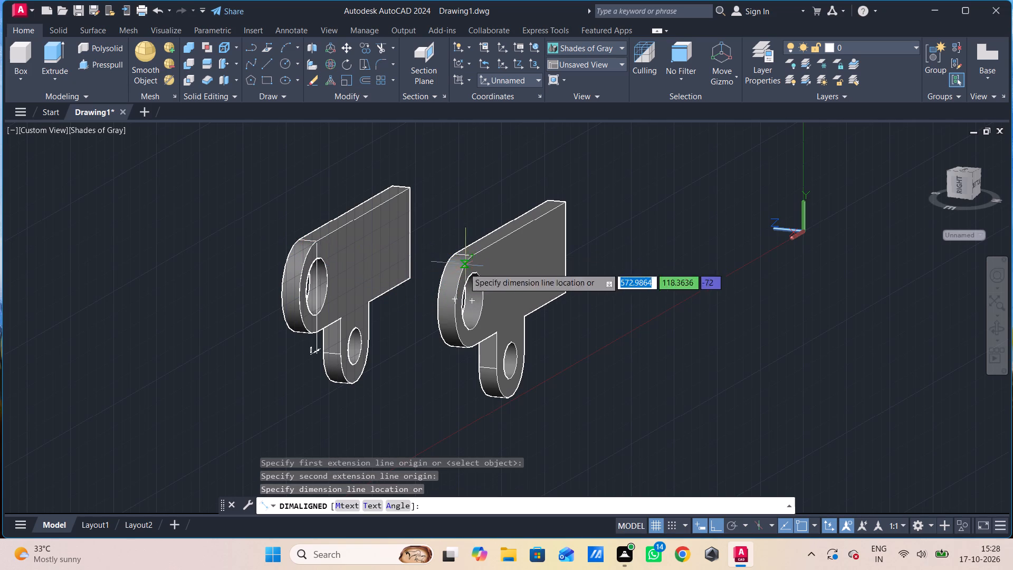
key(Escape)
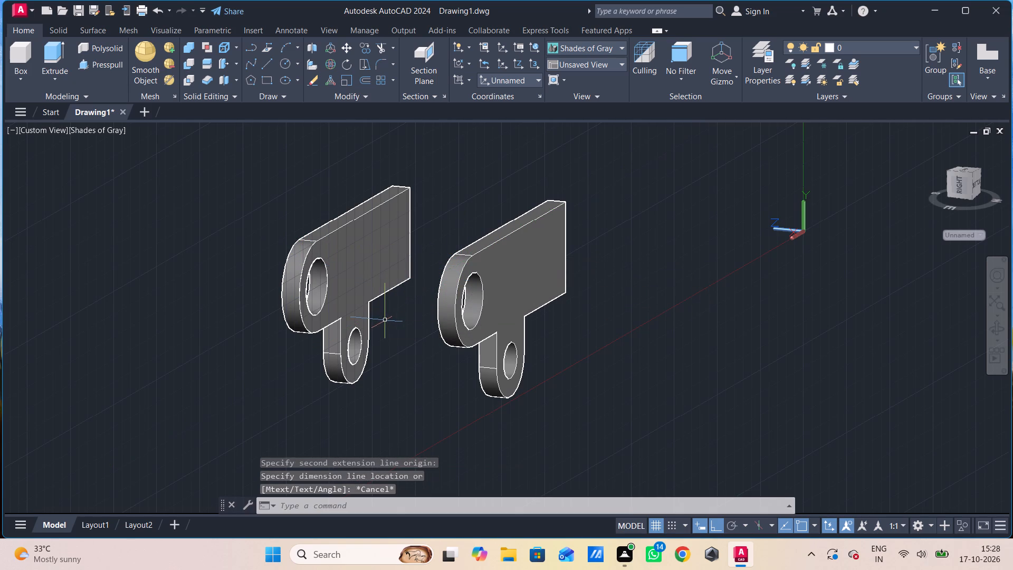
scroll(406, 318, down, 1)
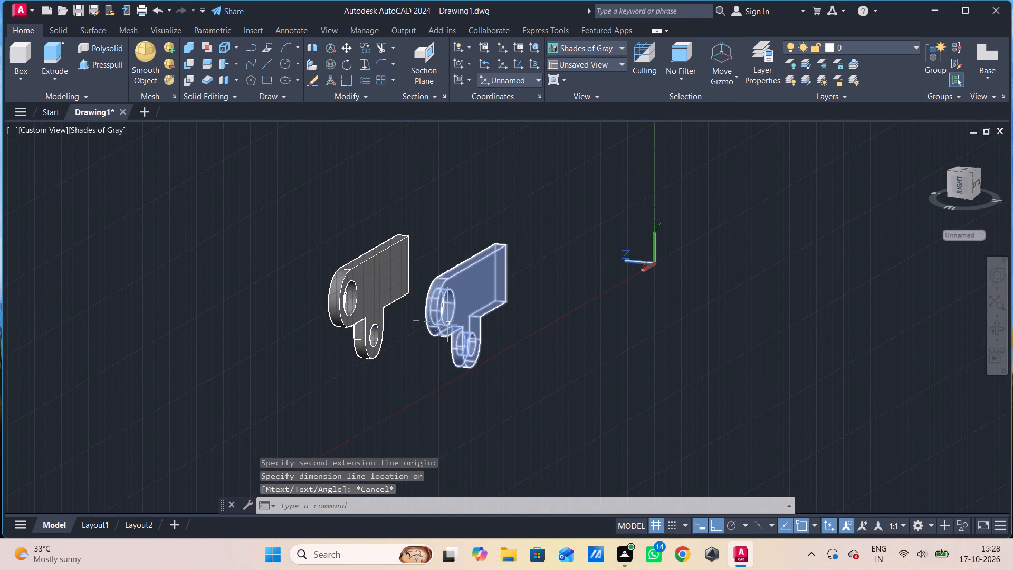
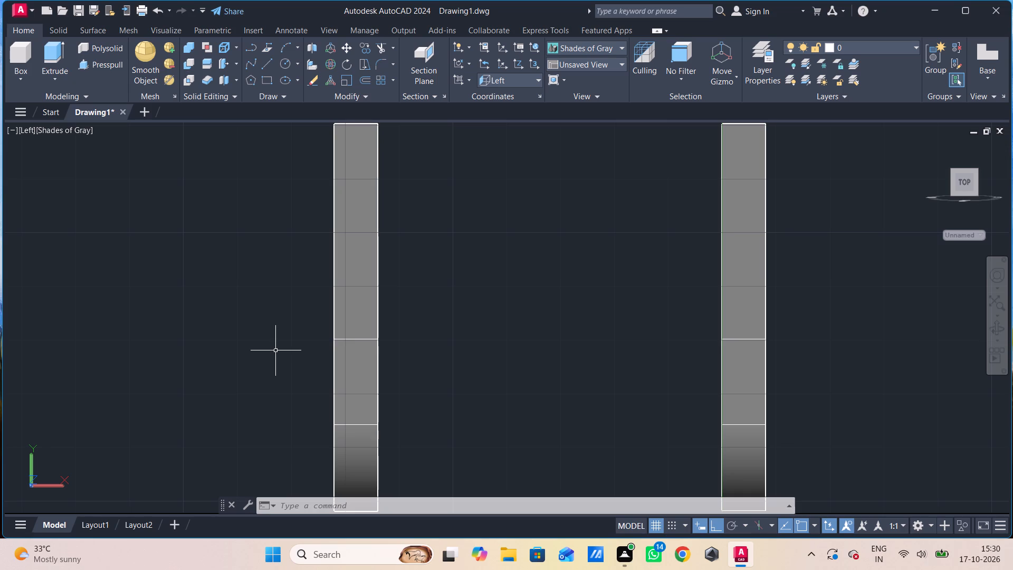
Draw a closed 64 by 40 rectangle of lines between the inner corners of the two plates' square ends.
scroll(235, 273, down, 1)
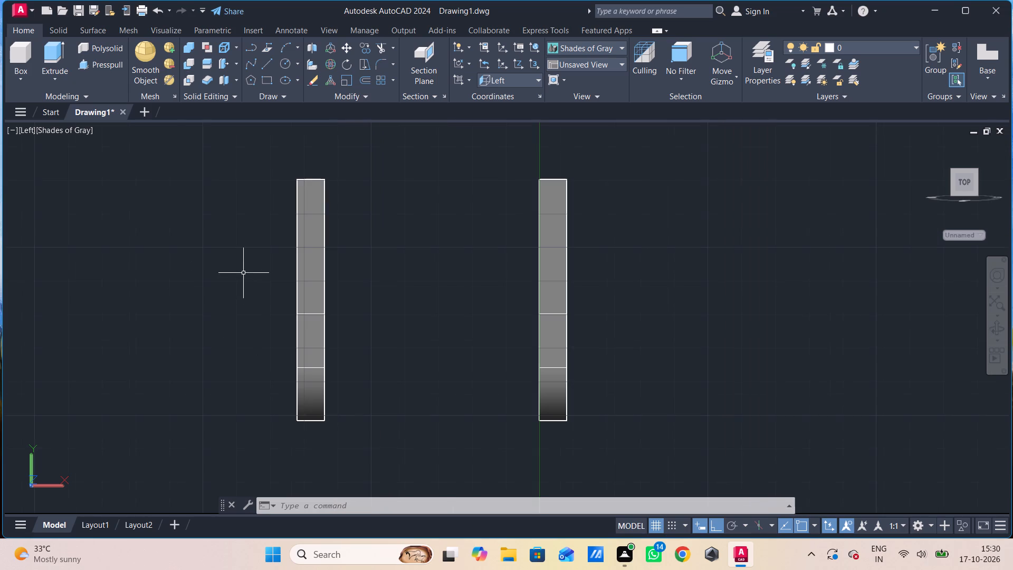
shift+middle_drag(629, 339, 551, 343)
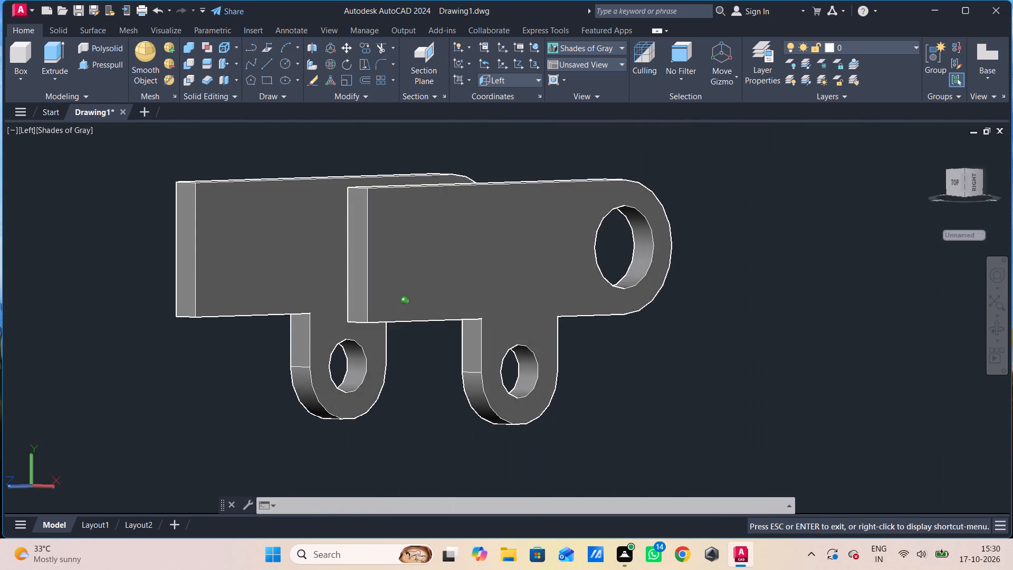
shift+middle_drag(551, 343, 561, 362)
shift+middle_click(561, 362)
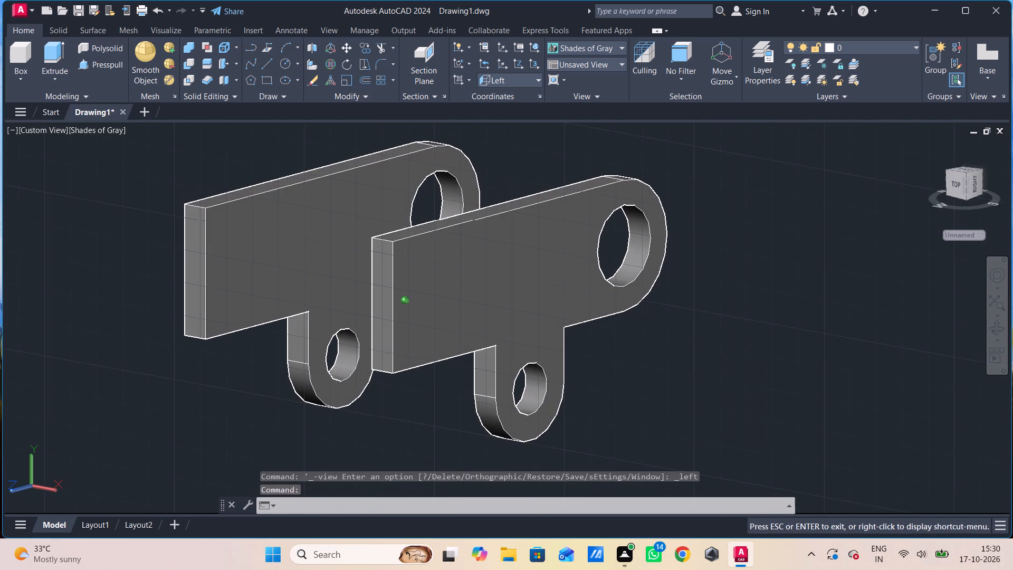
shift+middle_click(576, 372)
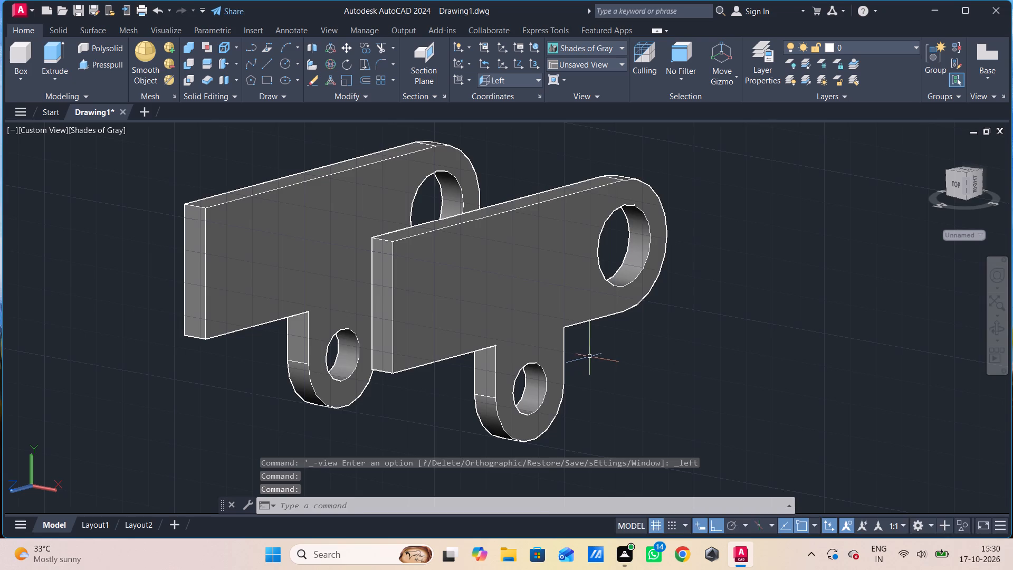
middle_drag(590, 357, 625, 369)
key(l)
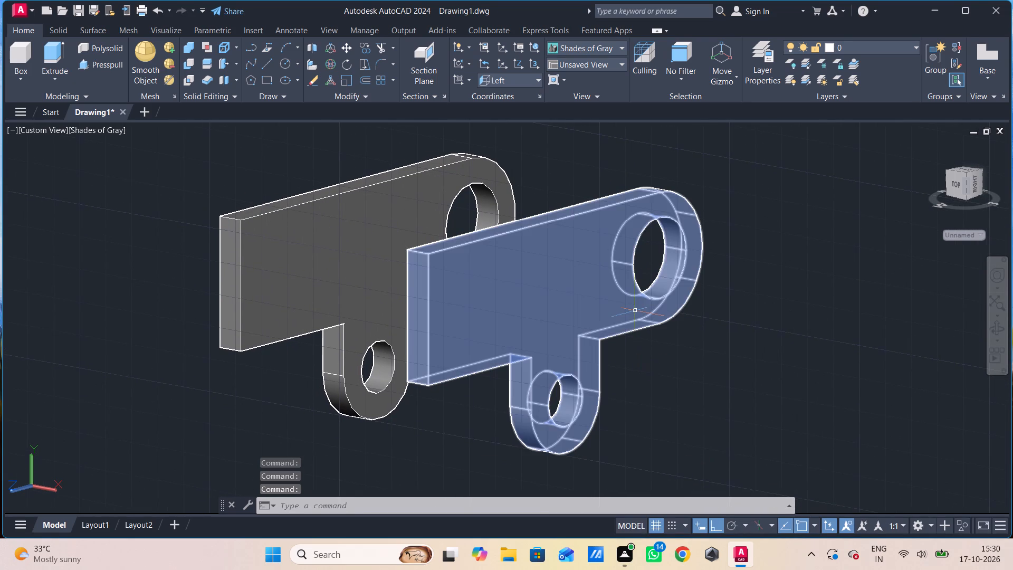
key(Return)
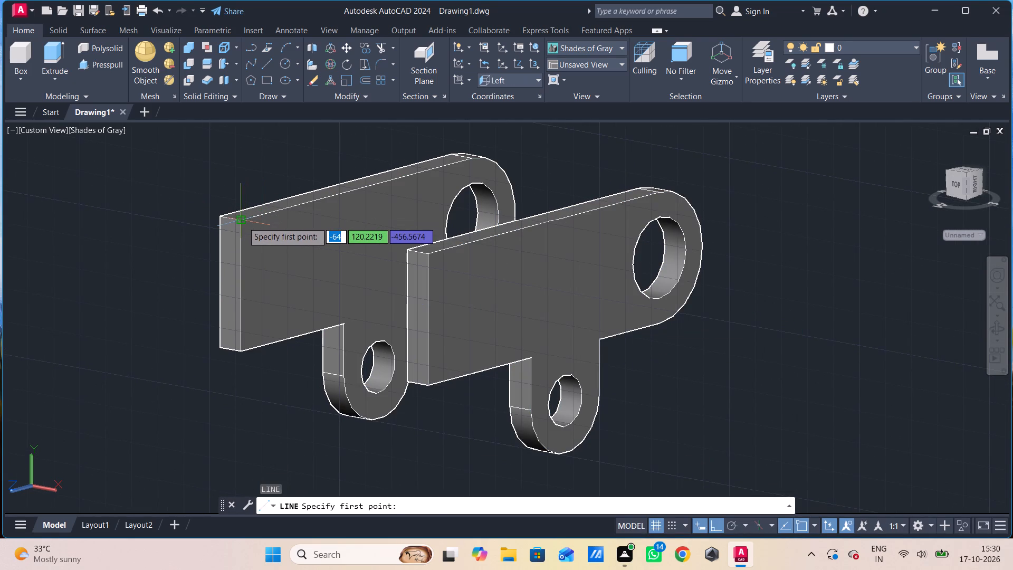
click(243, 222)
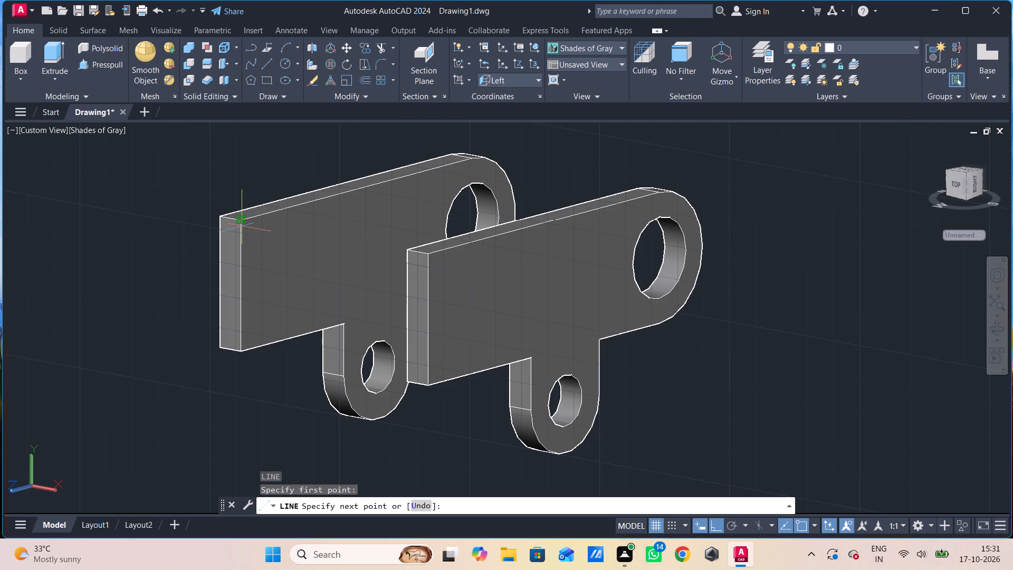
click(409, 252)
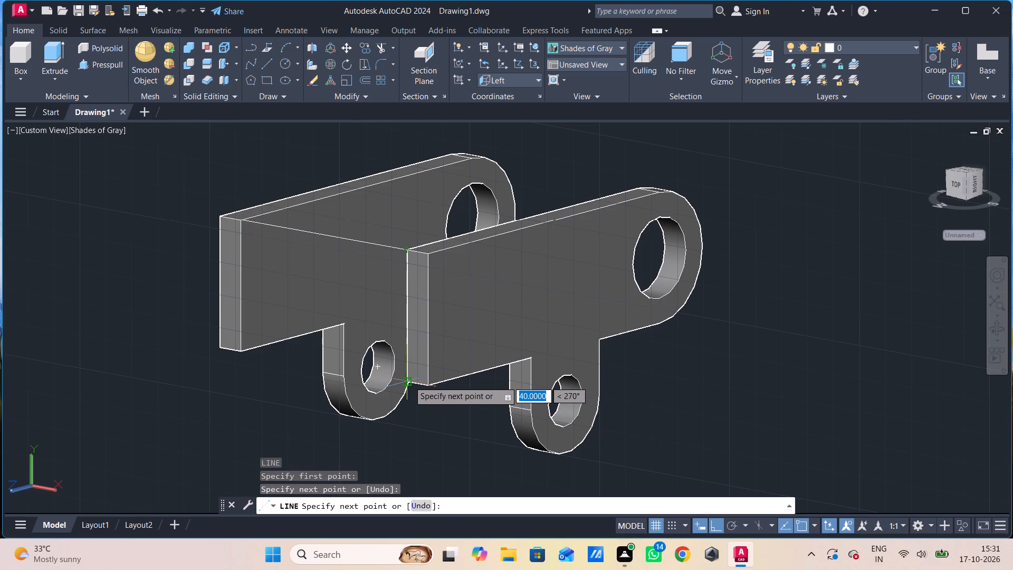
click(409, 381)
click(244, 355)
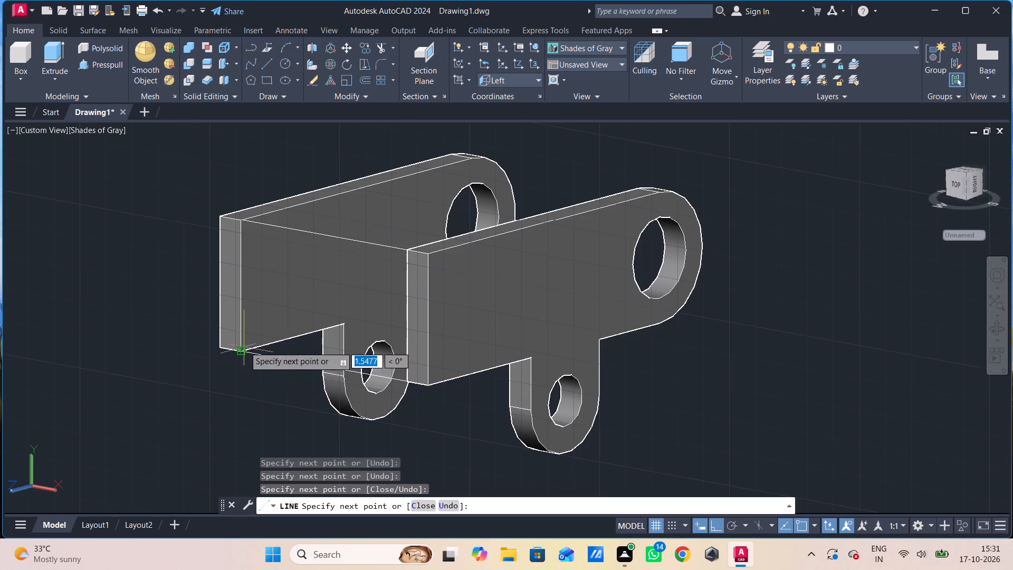
click(240, 219)
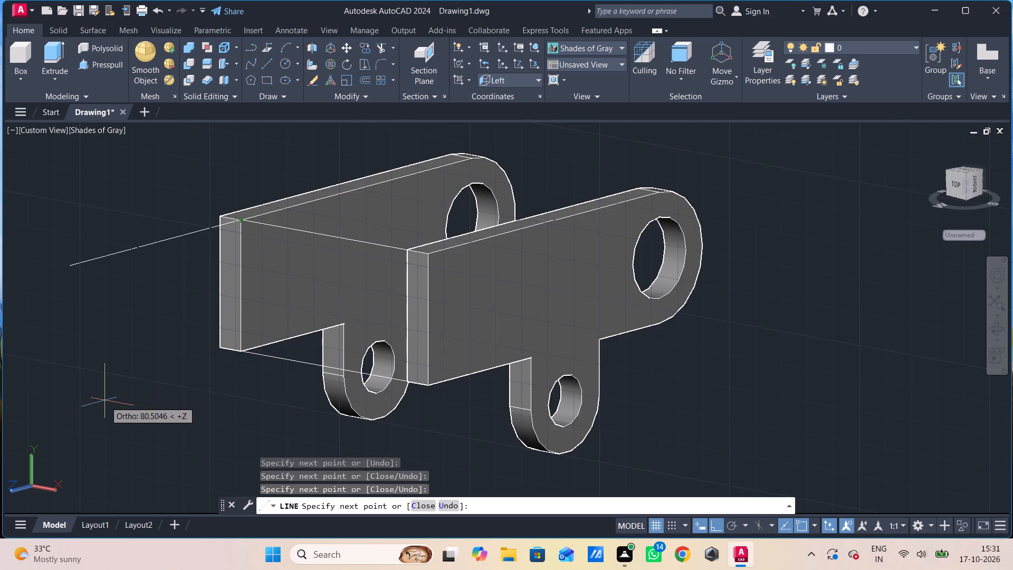
key(Escape)
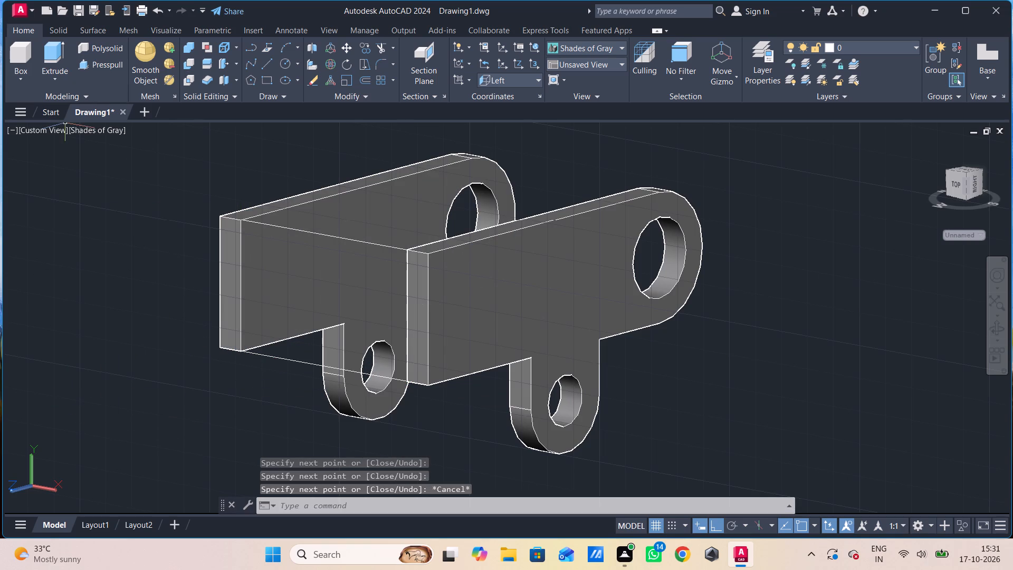
Display the model in 2D Wireframe and join the four lines between the plates' square ends into one outline.
click(83, 130)
click(114, 166)
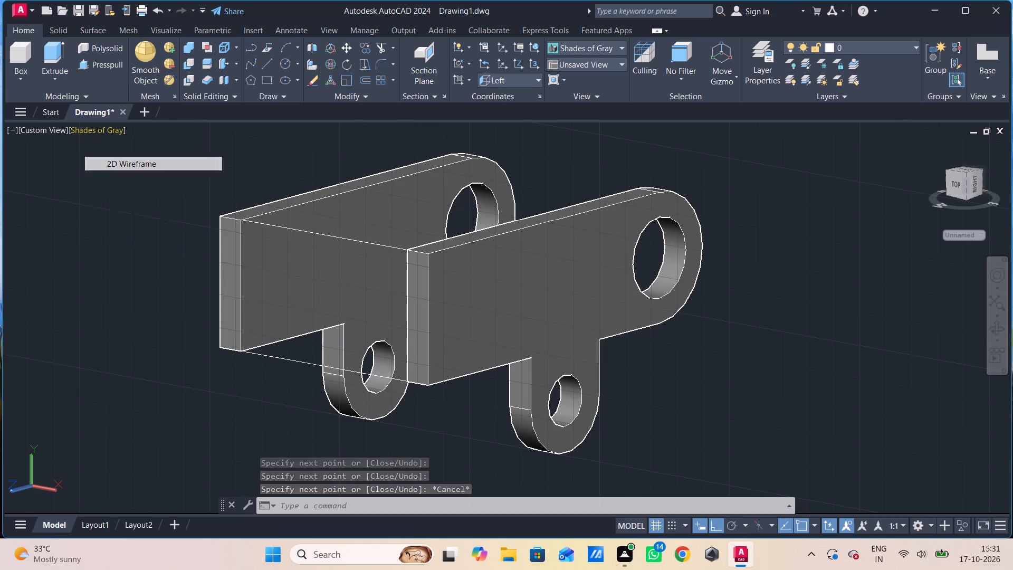
click(359, 243)
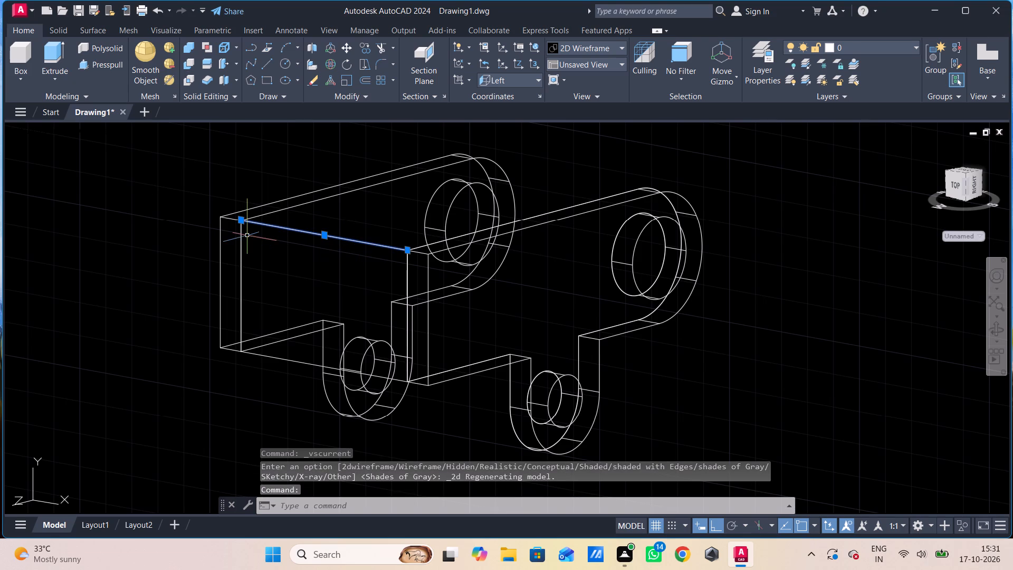
click(241, 242)
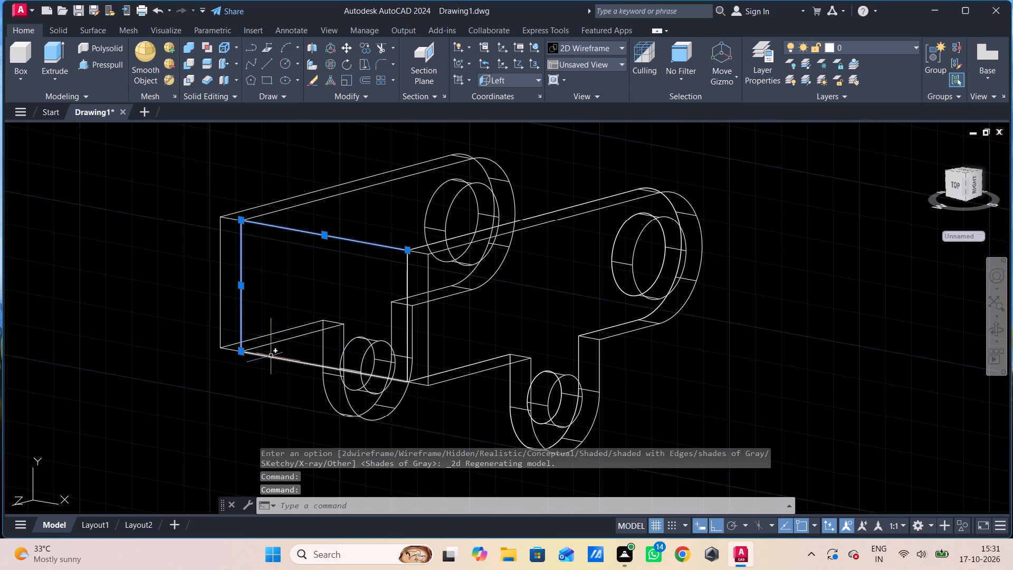
click(271, 357)
click(407, 291)
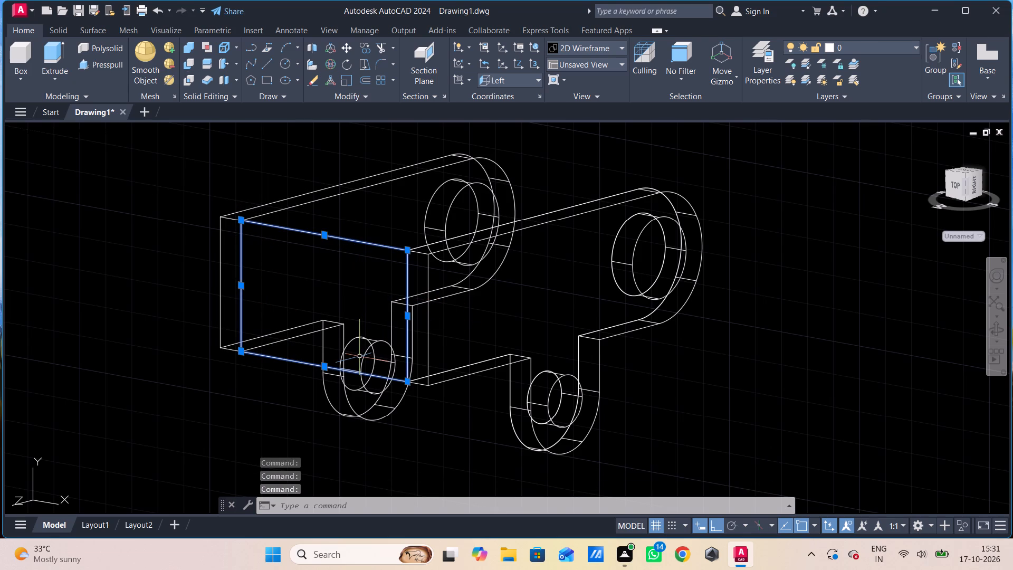
key(j)
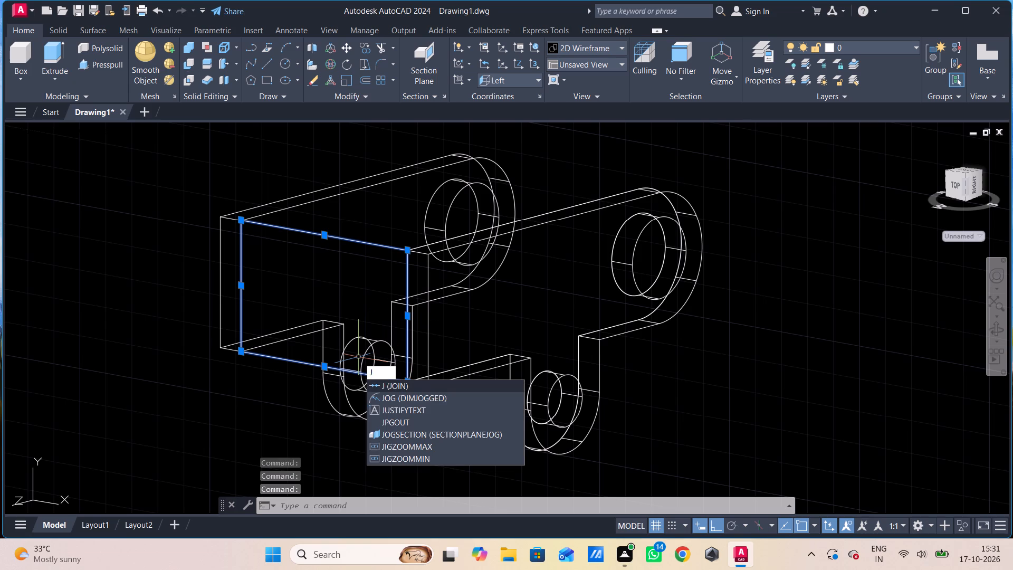
key(Return)
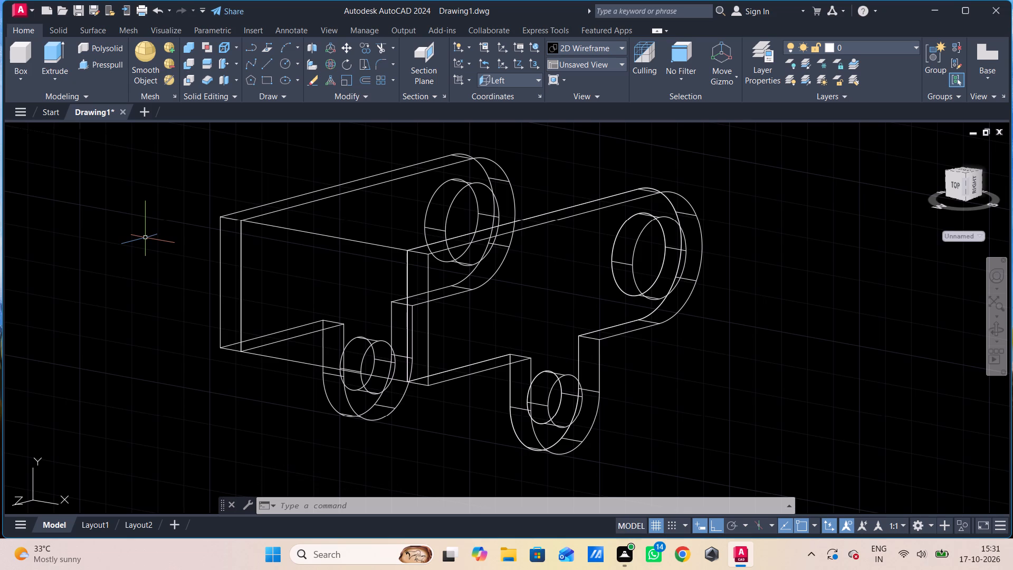
Restore the Shades of Gray style and Presspull the rectangular outline by -8 to form the end wall between the plates.
click(72, 134)
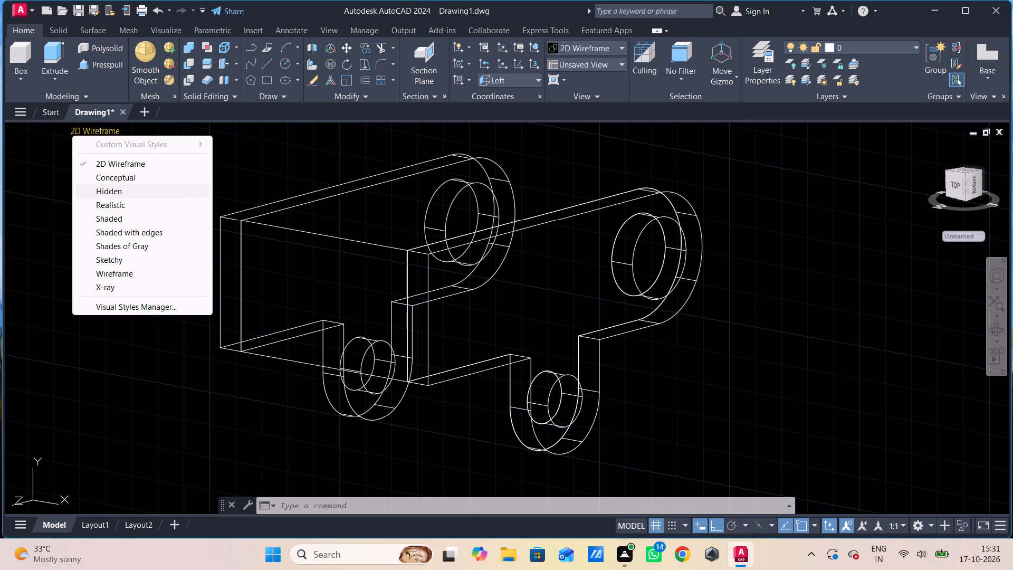
click(128, 250)
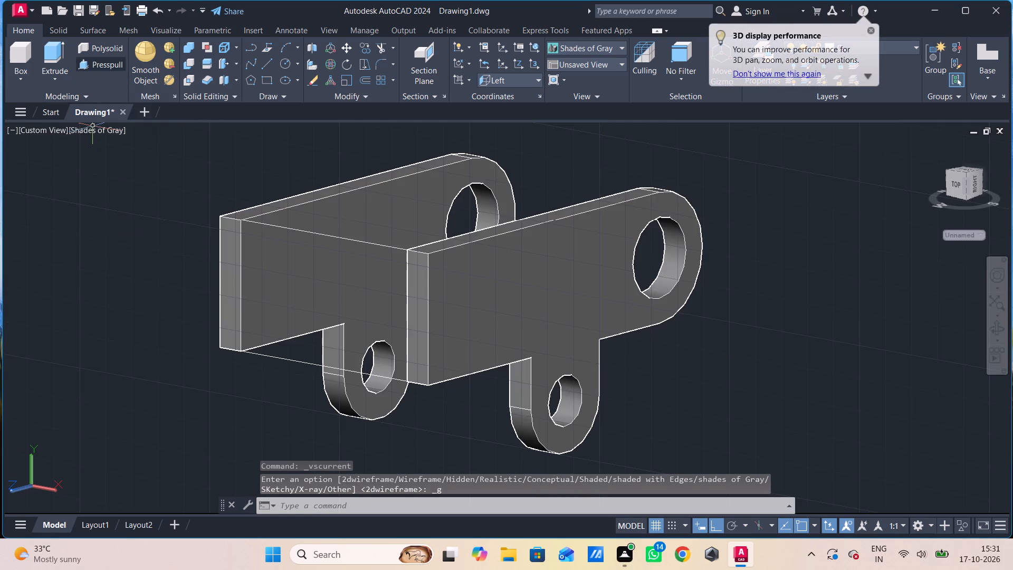
click(93, 64)
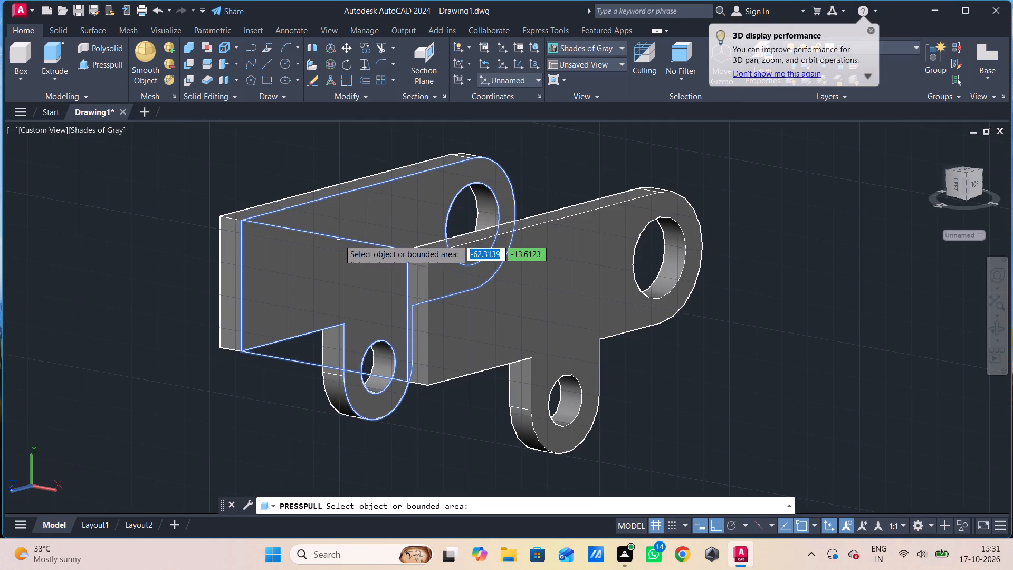
click(364, 373)
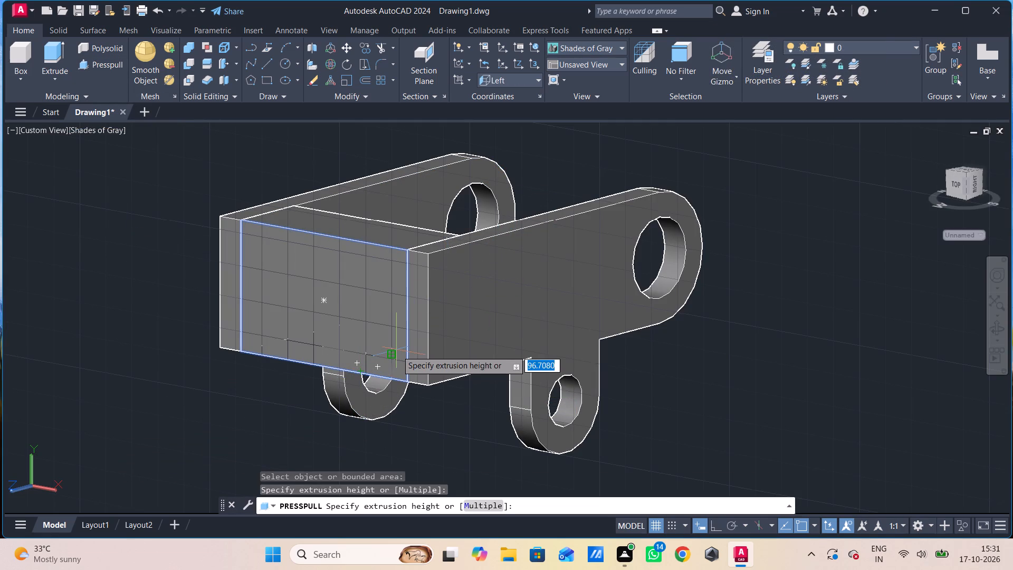
text(-8)
key(Return)
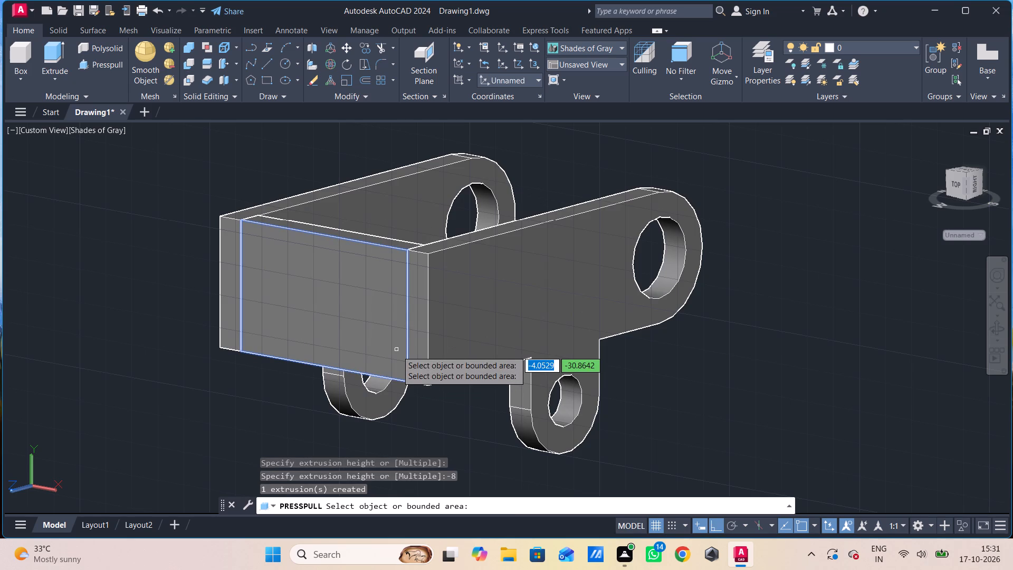
key(Escape)
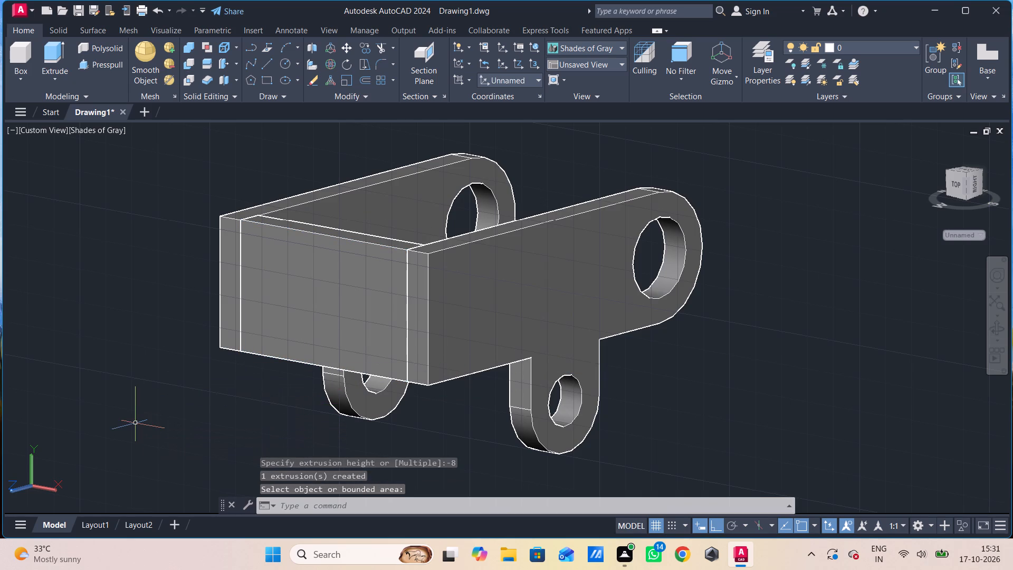
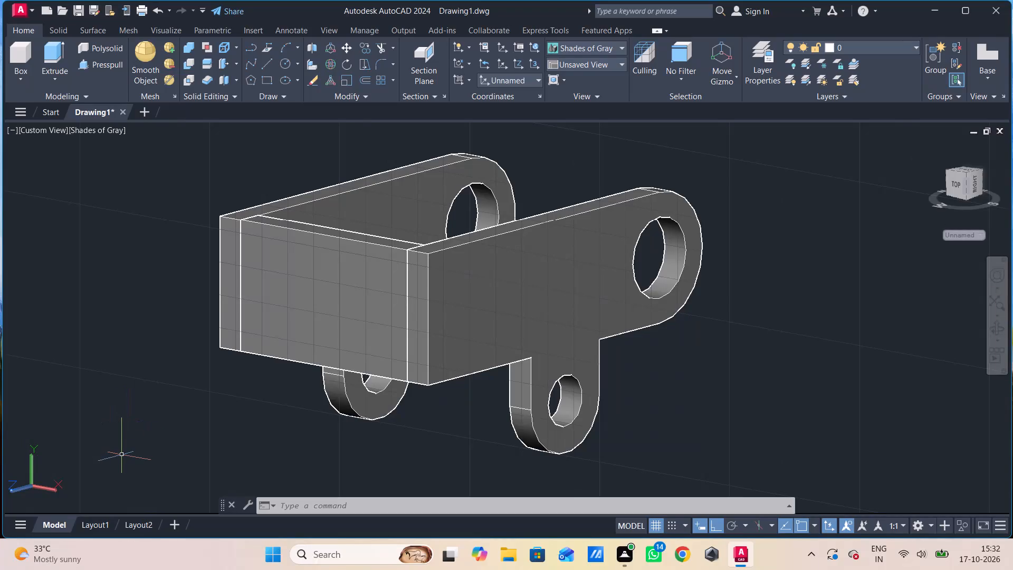
Turn off the grid and try to draw a 16-unit line from the midpoint of the end wall's bottom edge.
text(l)
key(space)
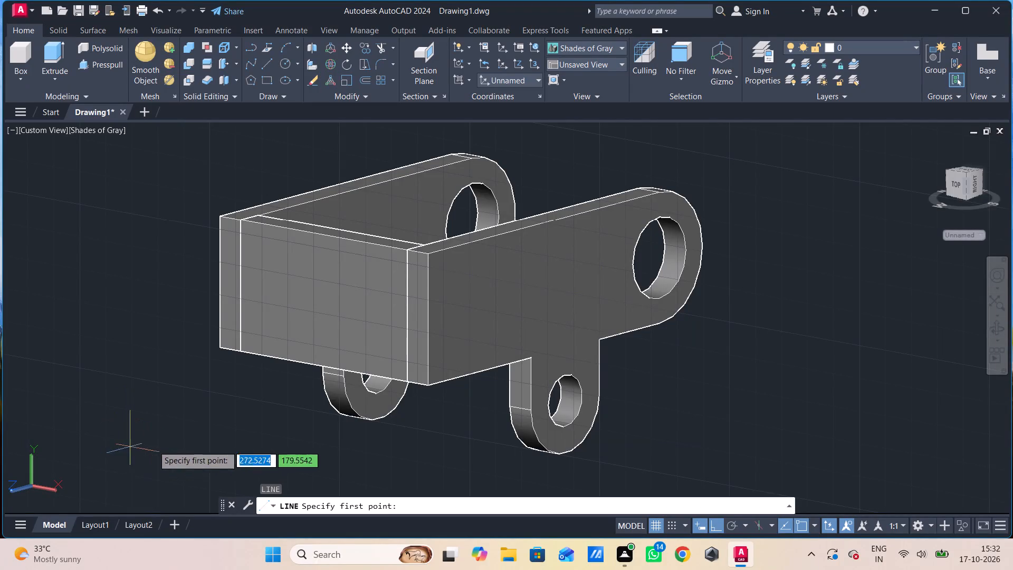
shift+middle_drag(233, 412, 284, 421)
shift+scroll(290, 415, down, 1)
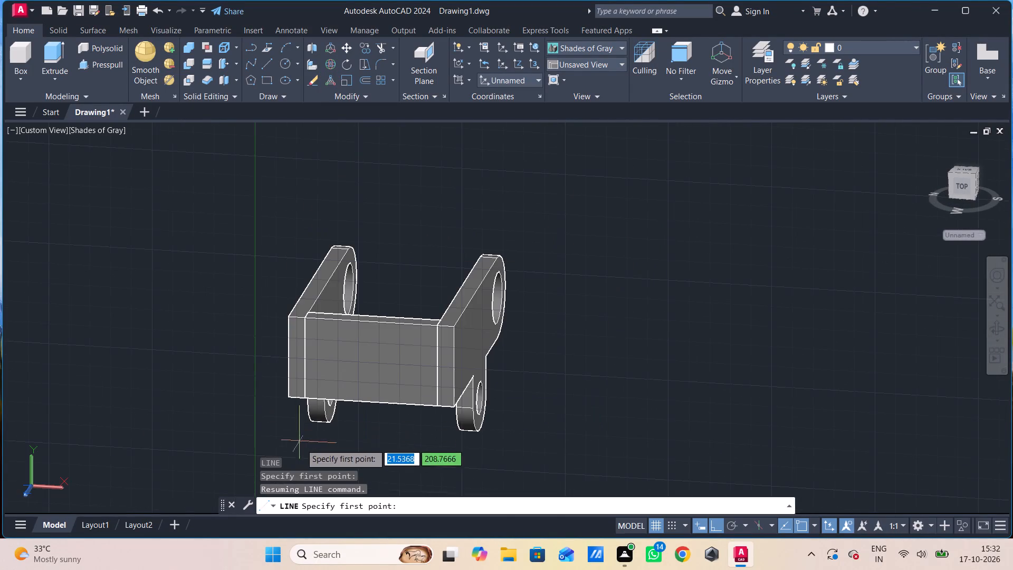
shift+middle_drag(378, 475, 315, 461)
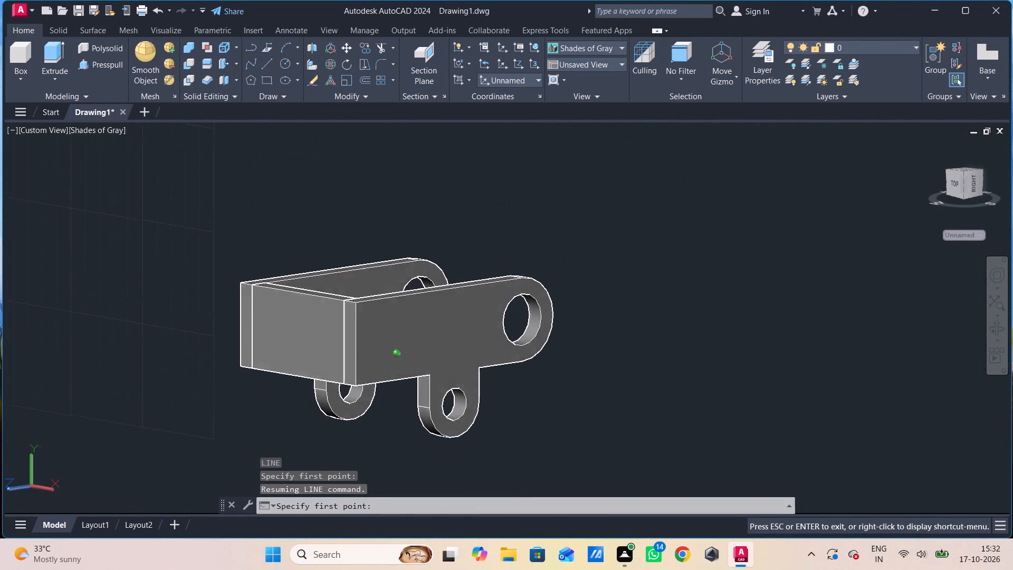
shift+middle_drag(315, 461, 319, 467)
scroll(338, 434, up, 2)
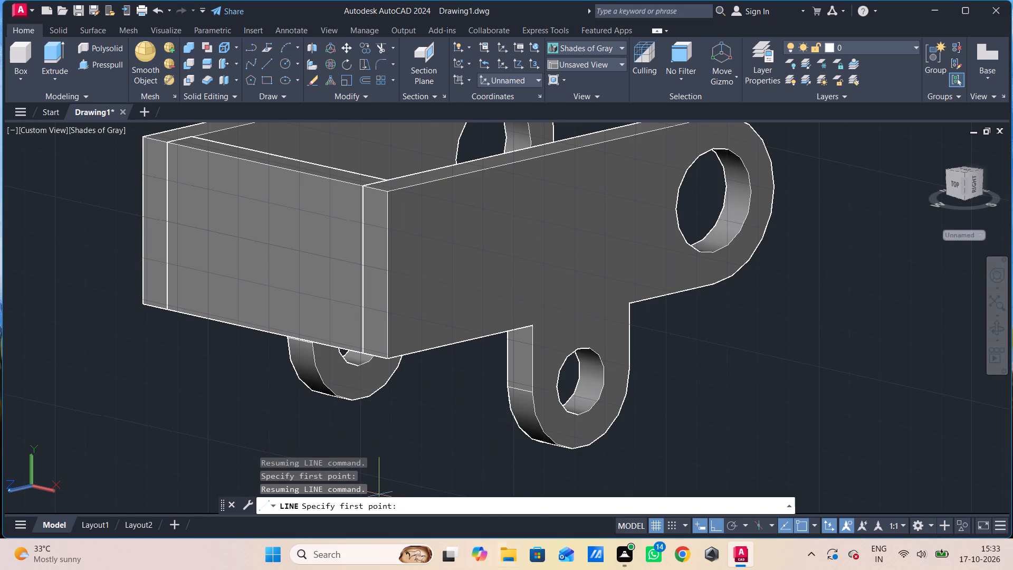
click(658, 526)
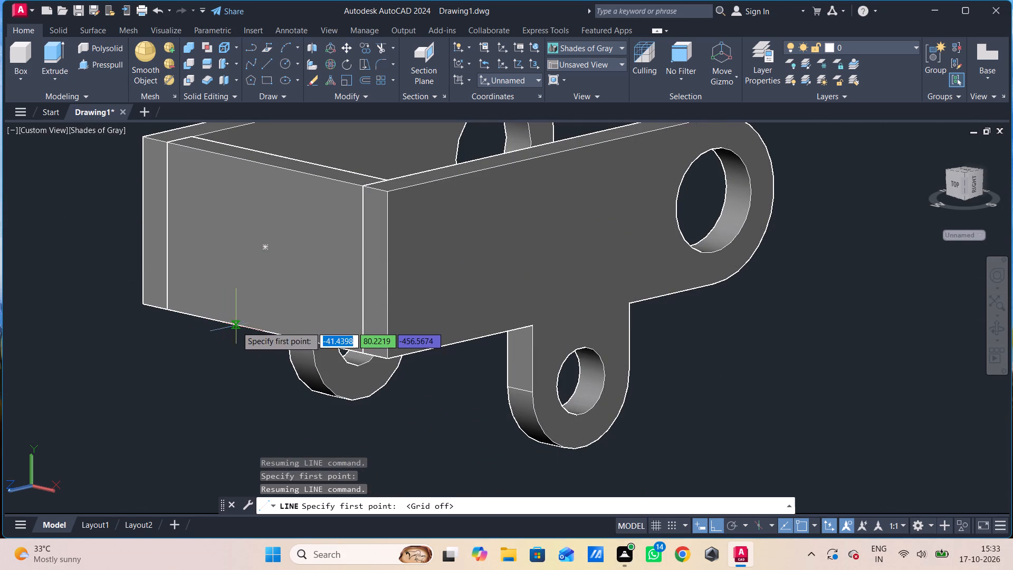
click(266, 330)
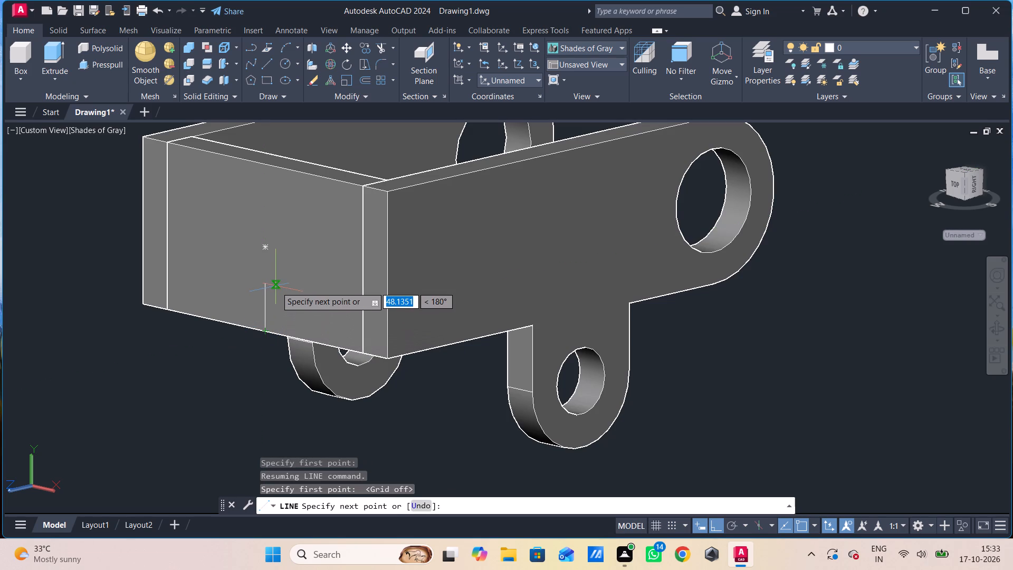
text(16)
key(Return)
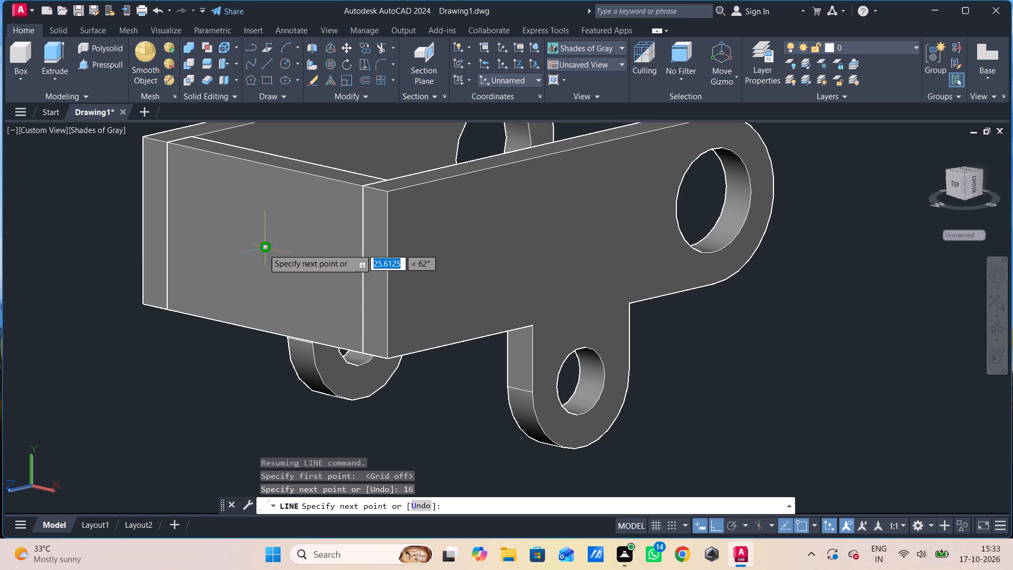
shift+middle_drag(191, 318, 130, 306)
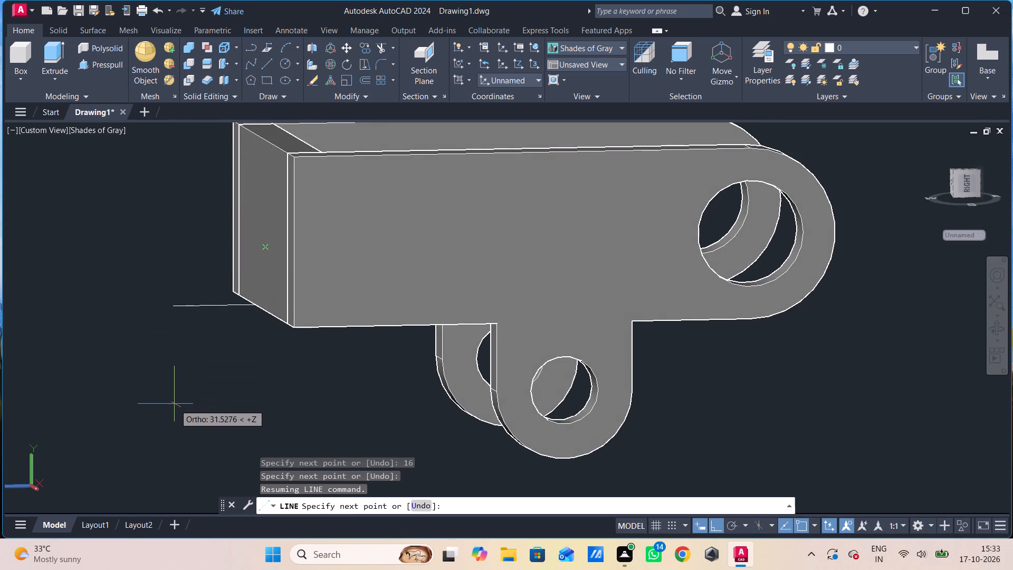
key(Escape)
Draw a 16-unit vertical line up the end wall's outer face from the midpoint of its bottom edge.
text(l')
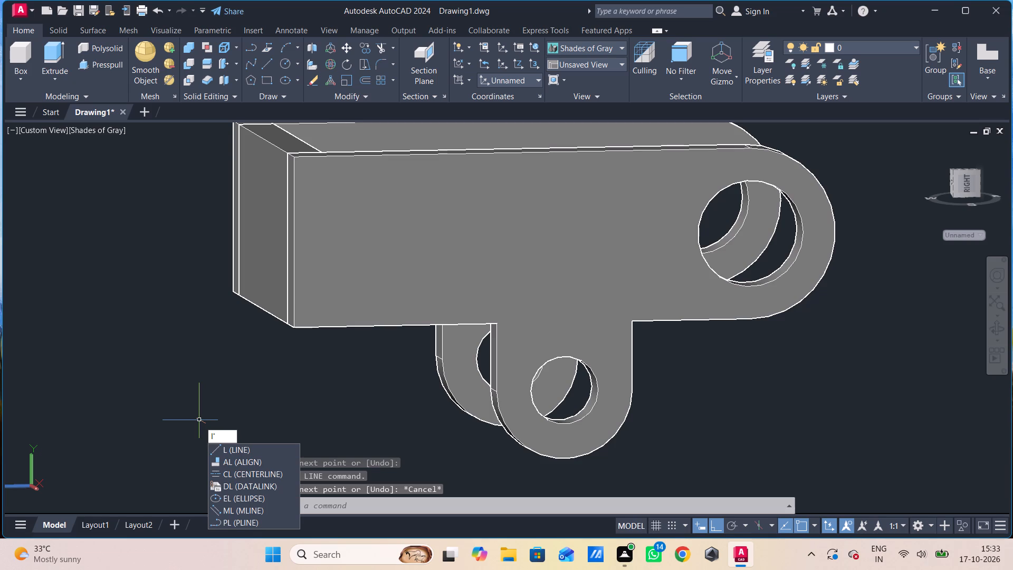
key(BackSpace)
key(Return)
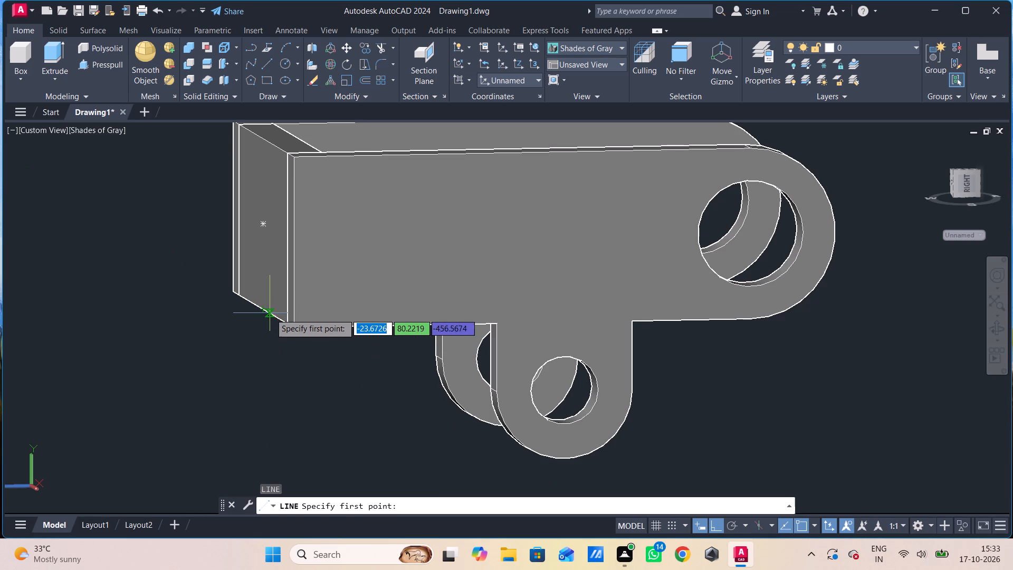
shift+middle_drag(265, 311, 309, 313)
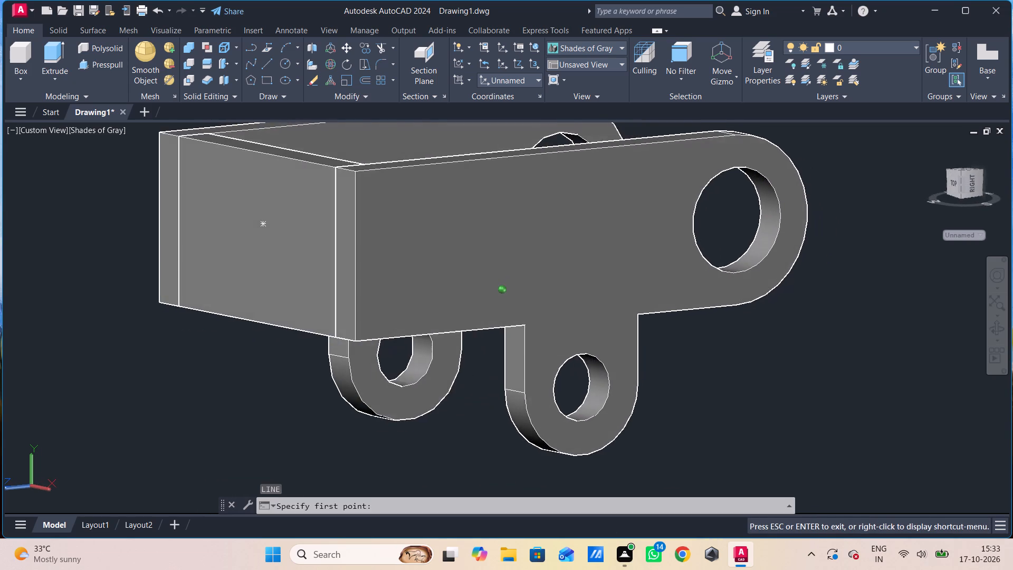
shift+middle_drag(309, 313, 312, 307)
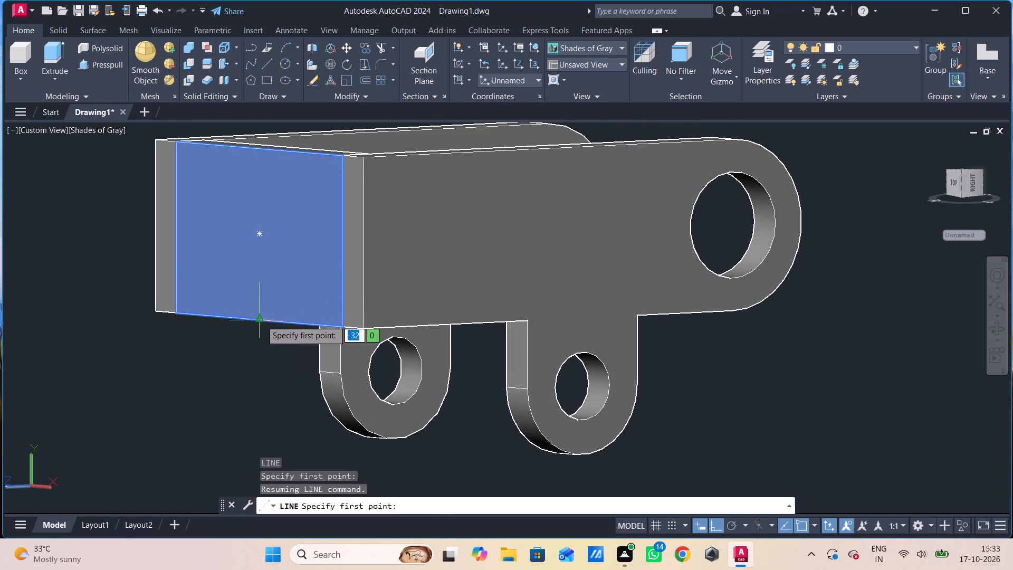
click(261, 320)
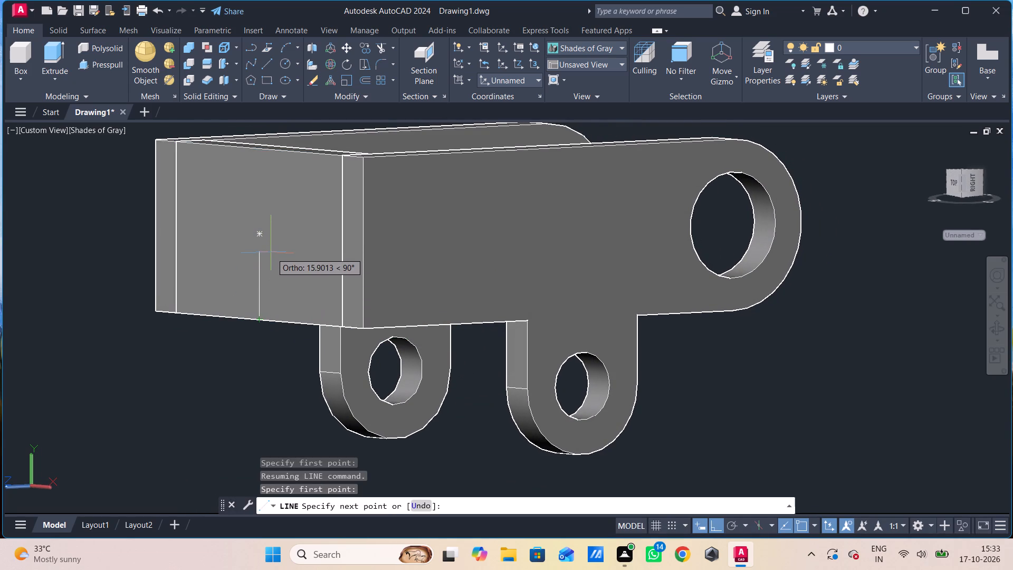
text(16)
key(Return)
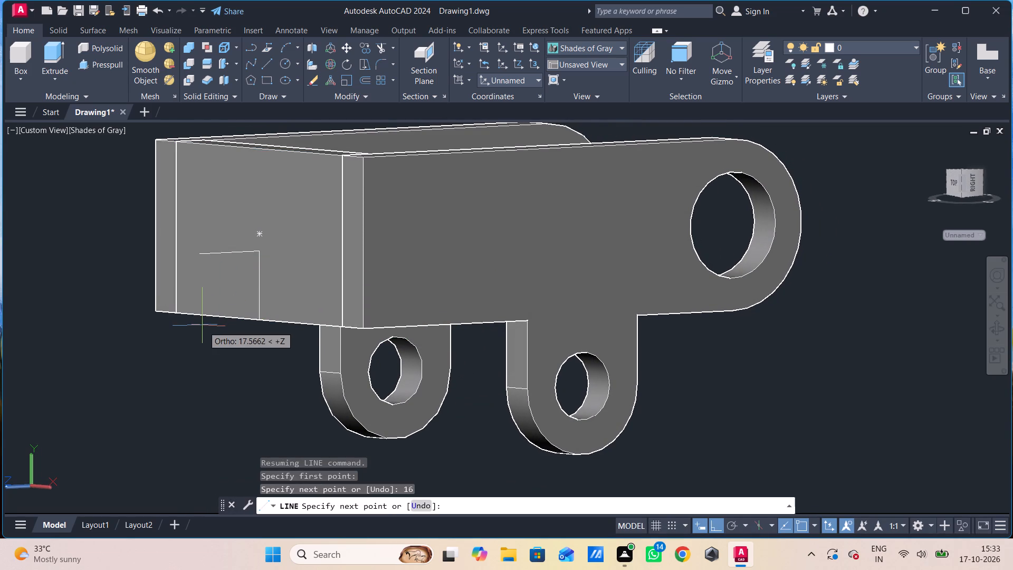
key(Escape)
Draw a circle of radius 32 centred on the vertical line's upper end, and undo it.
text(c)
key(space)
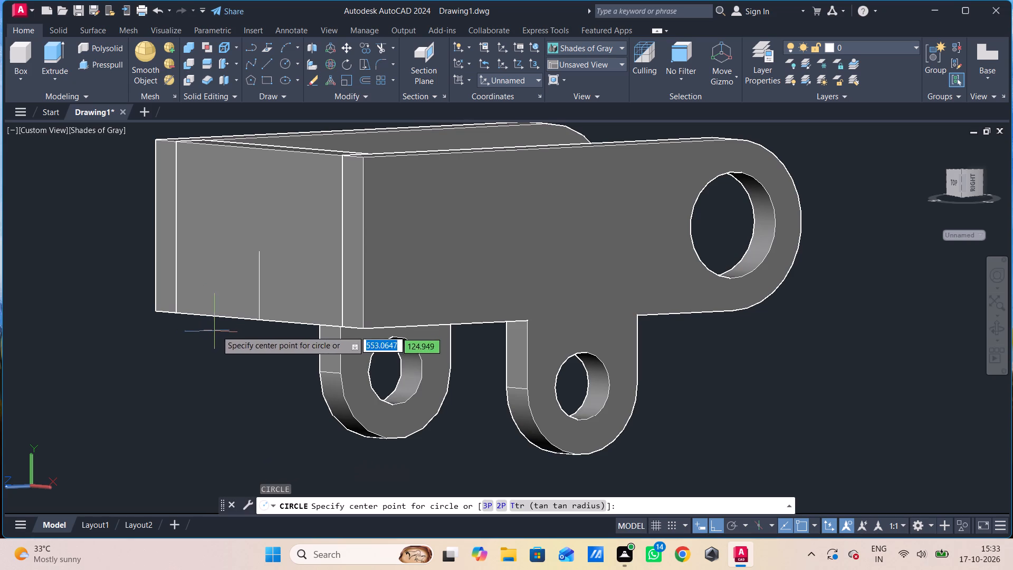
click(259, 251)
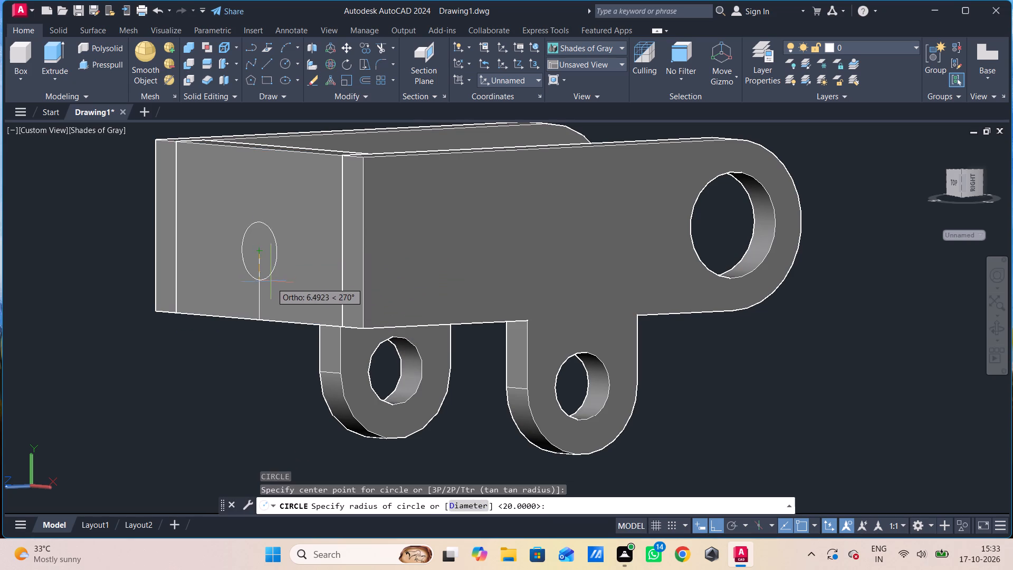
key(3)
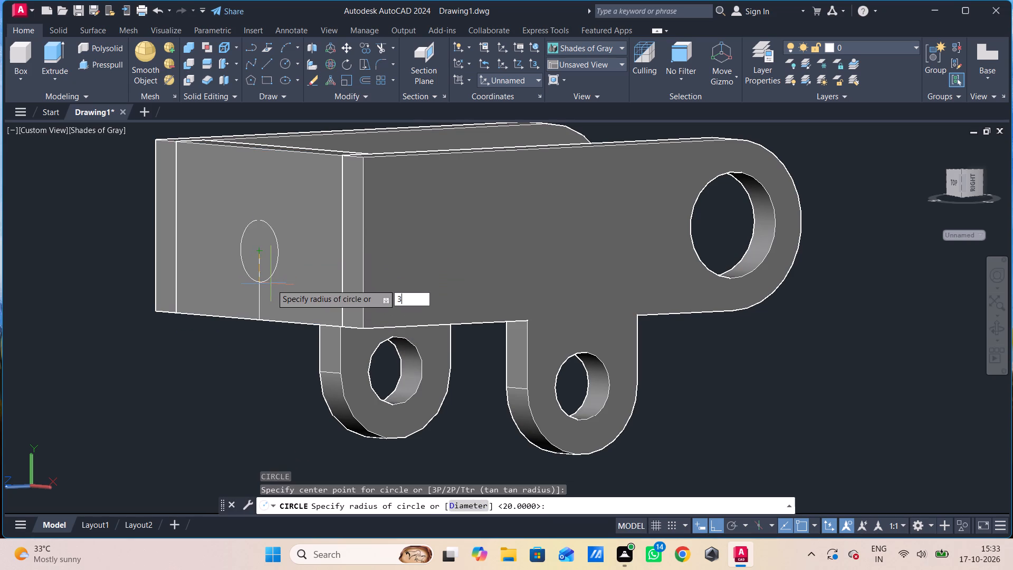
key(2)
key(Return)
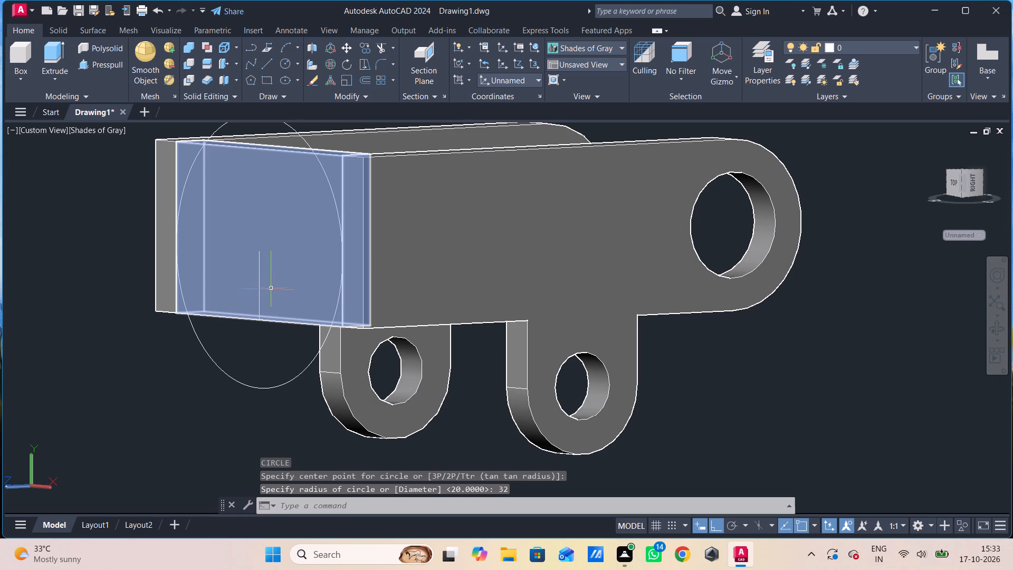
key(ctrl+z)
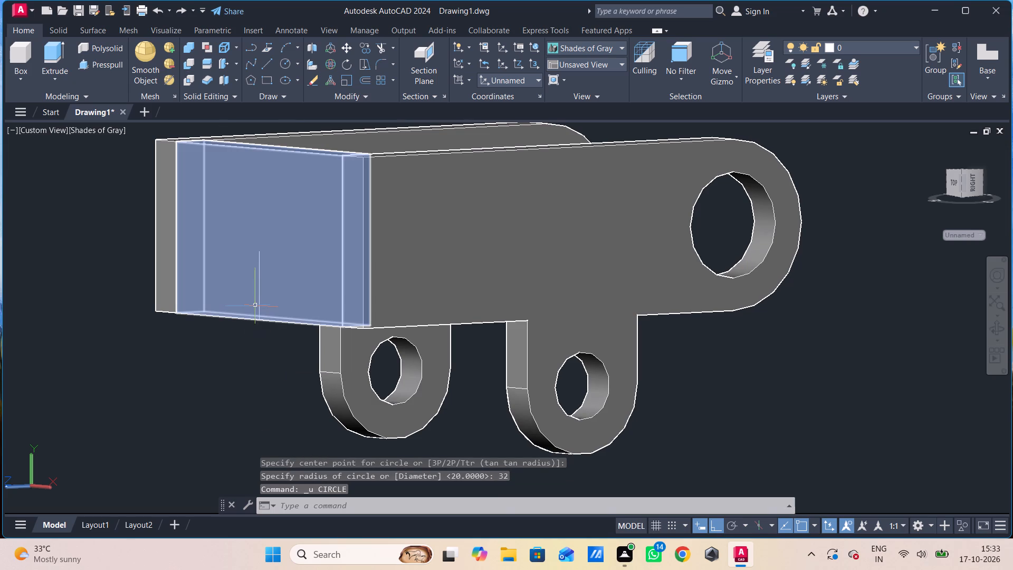
Draw a circle of radius 16 on the end wall's face, centred on the vertical line's upper end.
text(c)
key(space)
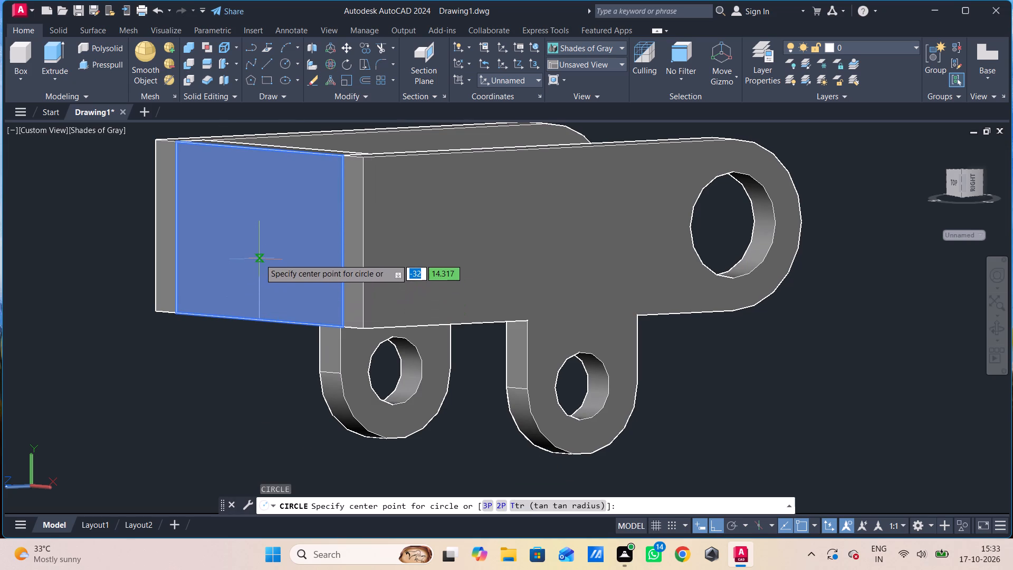
click(260, 257)
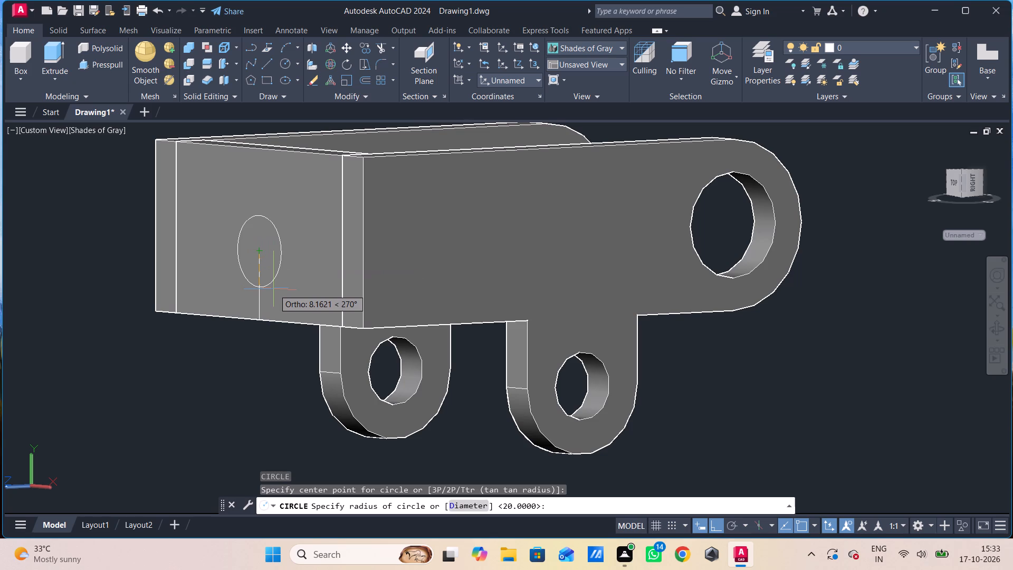
text(16)
key(Return)
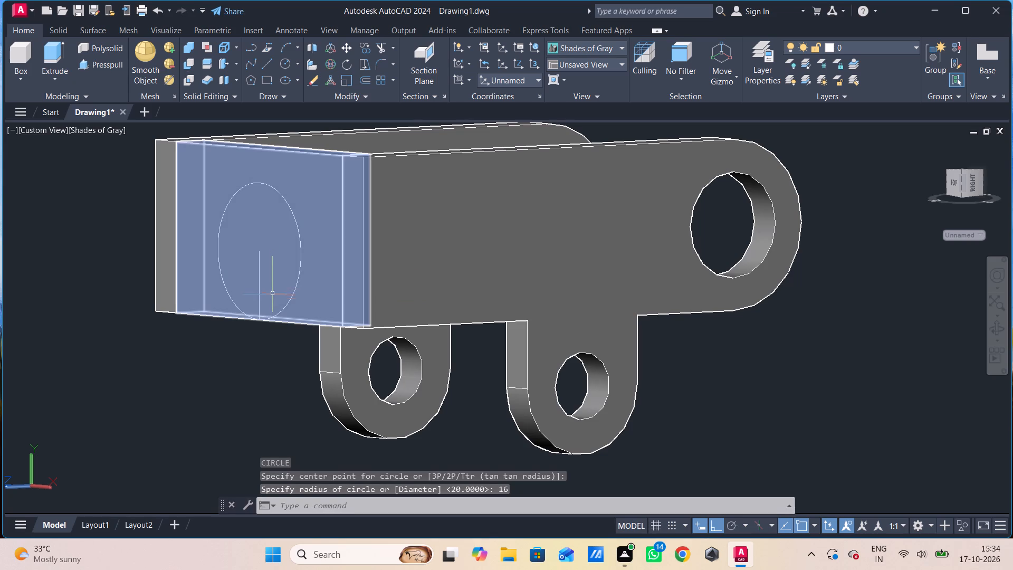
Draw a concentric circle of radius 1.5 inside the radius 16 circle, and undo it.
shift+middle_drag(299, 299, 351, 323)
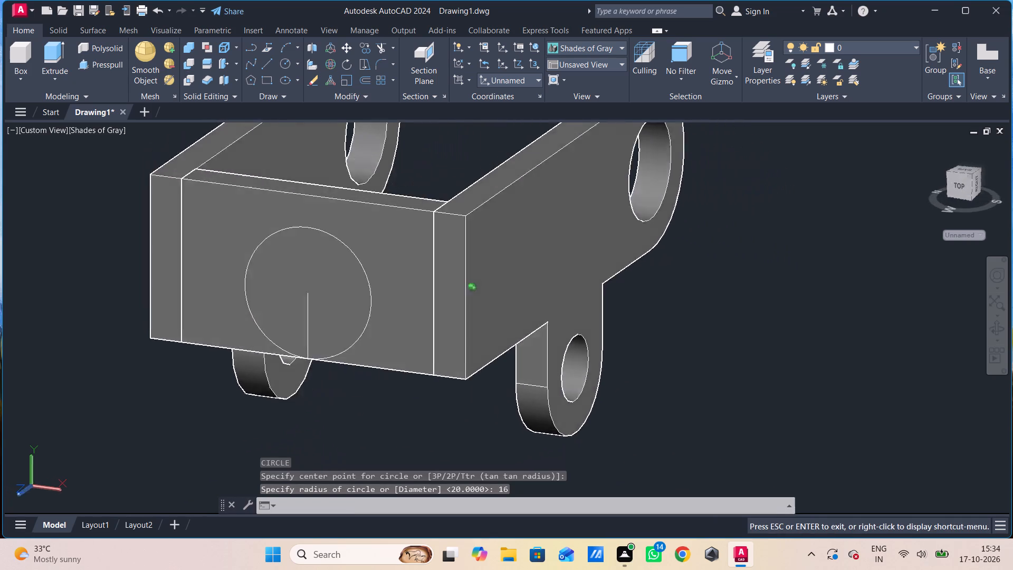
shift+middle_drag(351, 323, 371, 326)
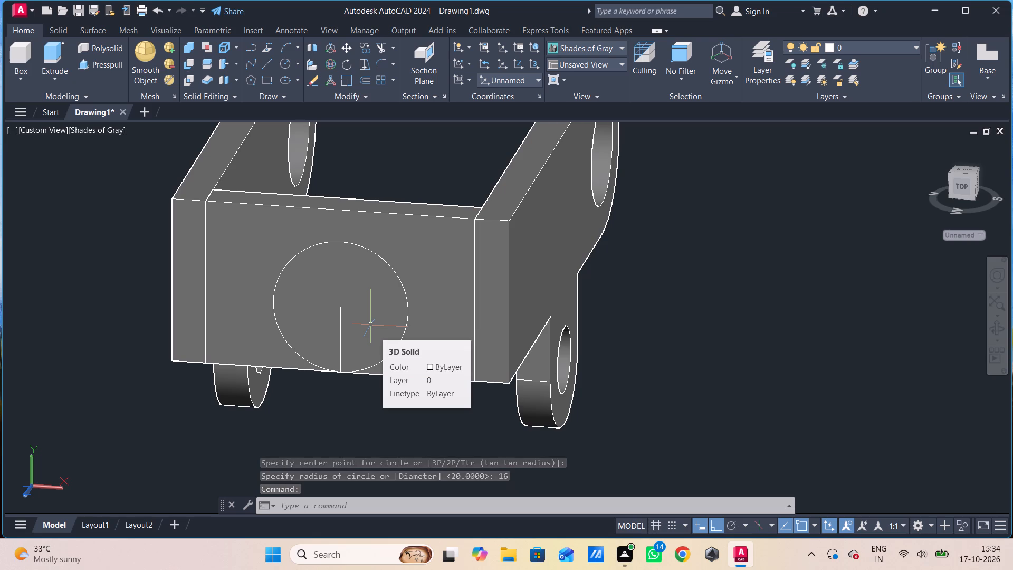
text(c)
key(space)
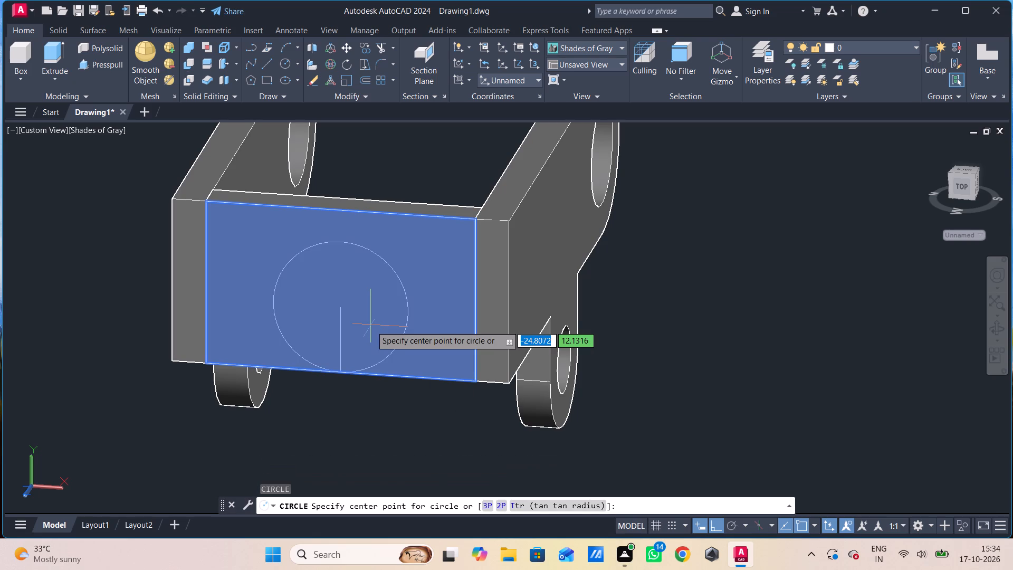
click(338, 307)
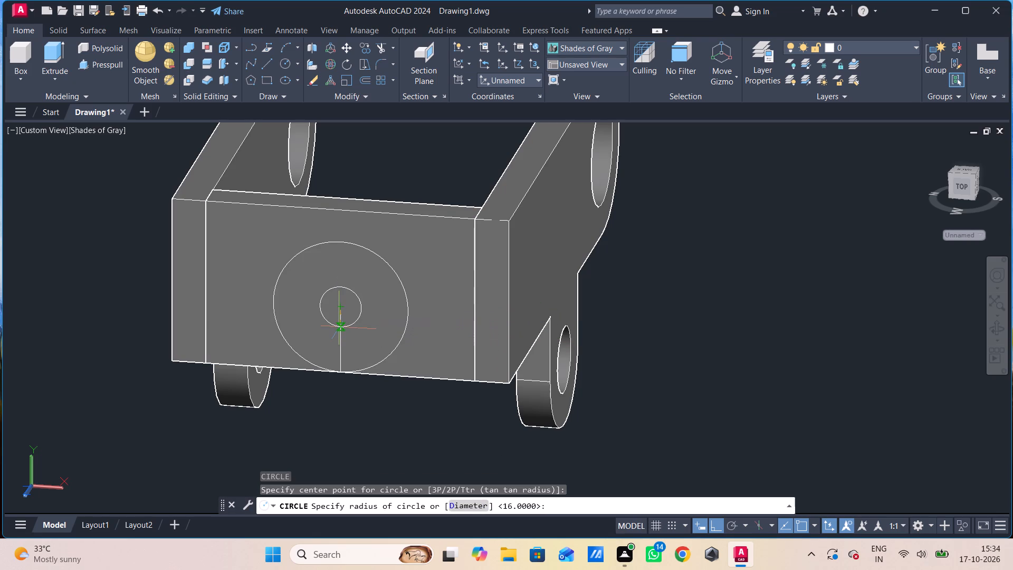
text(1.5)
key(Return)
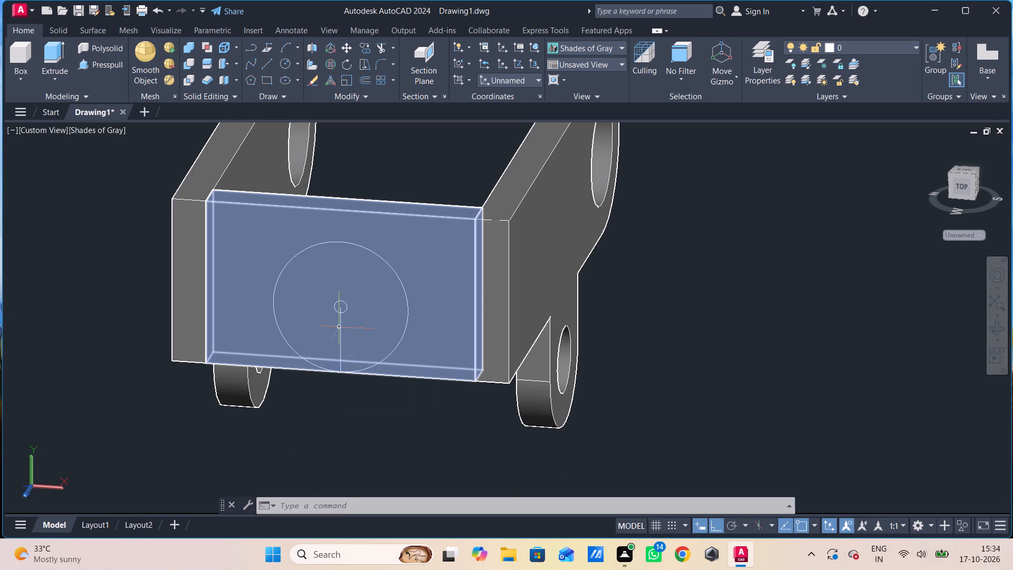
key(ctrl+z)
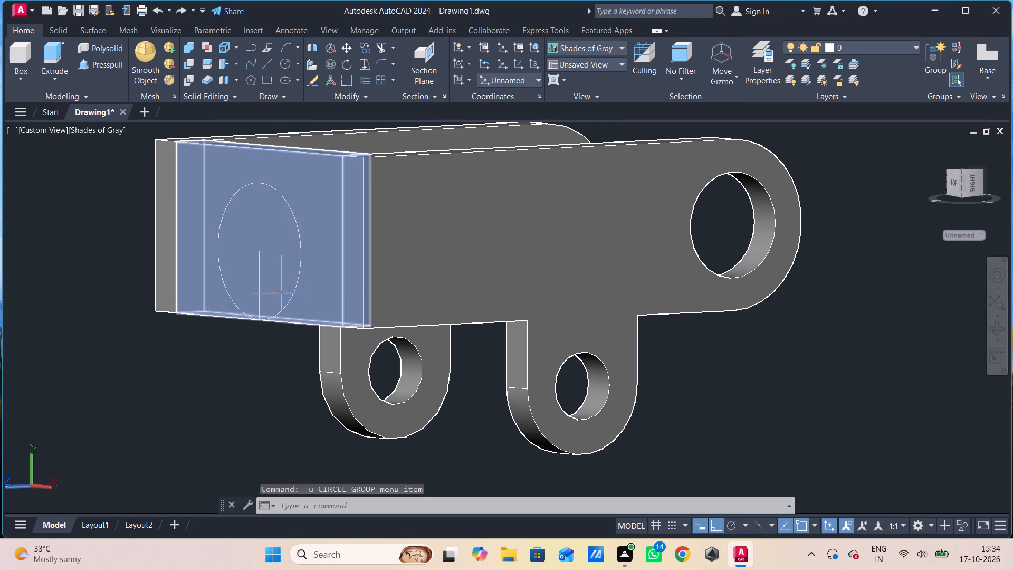
Draw a circle of radius 3 concentric with the radius 16 circle on the end wall.
text(c)
key(space)
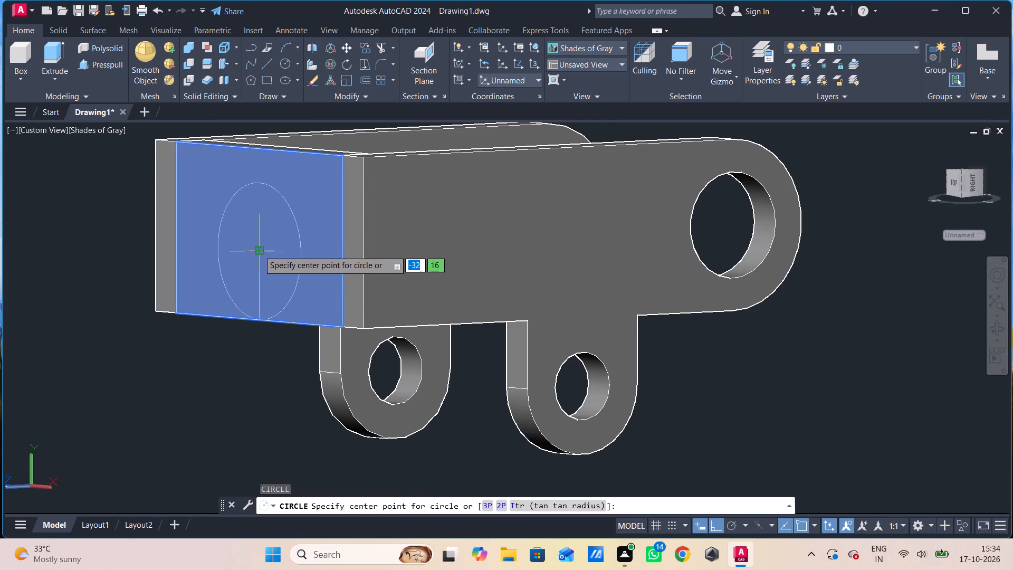
click(259, 250)
key(3)
key(Return)
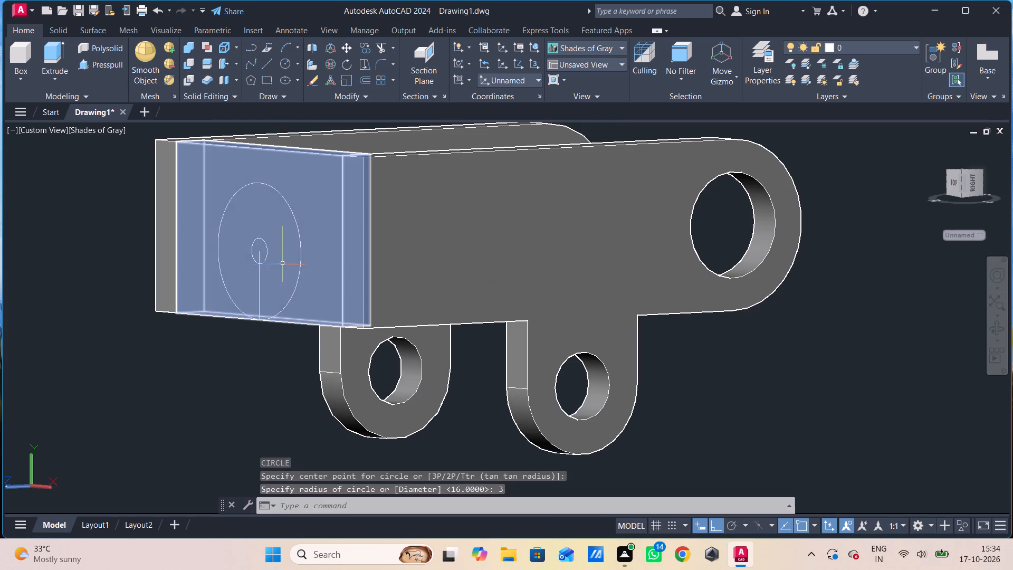
Draw a 16-unit line straight down from the right quadrant of the radius 16 circle on the end wall.
shift+middle_drag(289, 267, 319, 274)
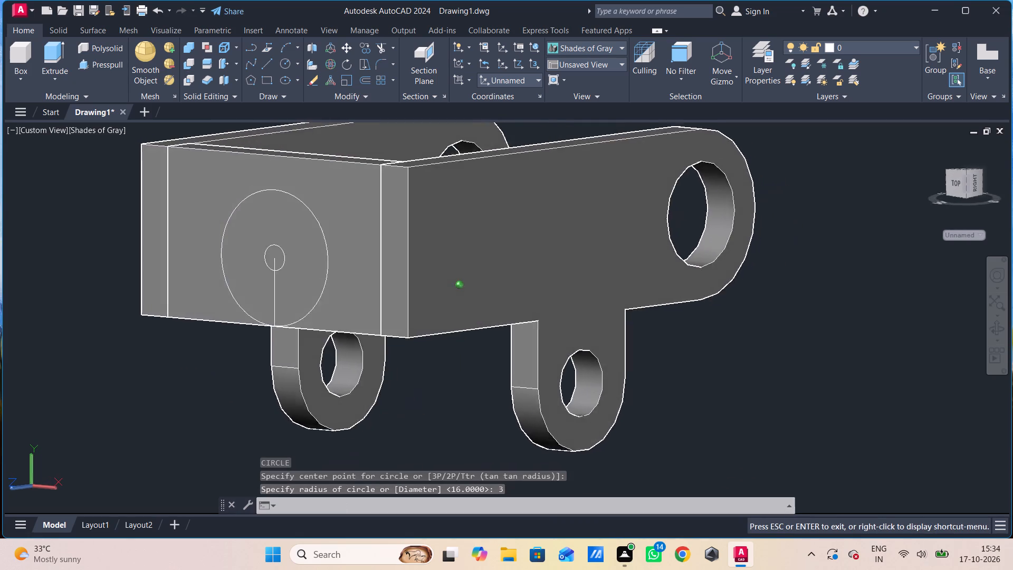
shift+middle_drag(319, 274, 383, 272)
shift+middle_click(383, 272)
middle_click(384, 272)
middle_click(384, 272)
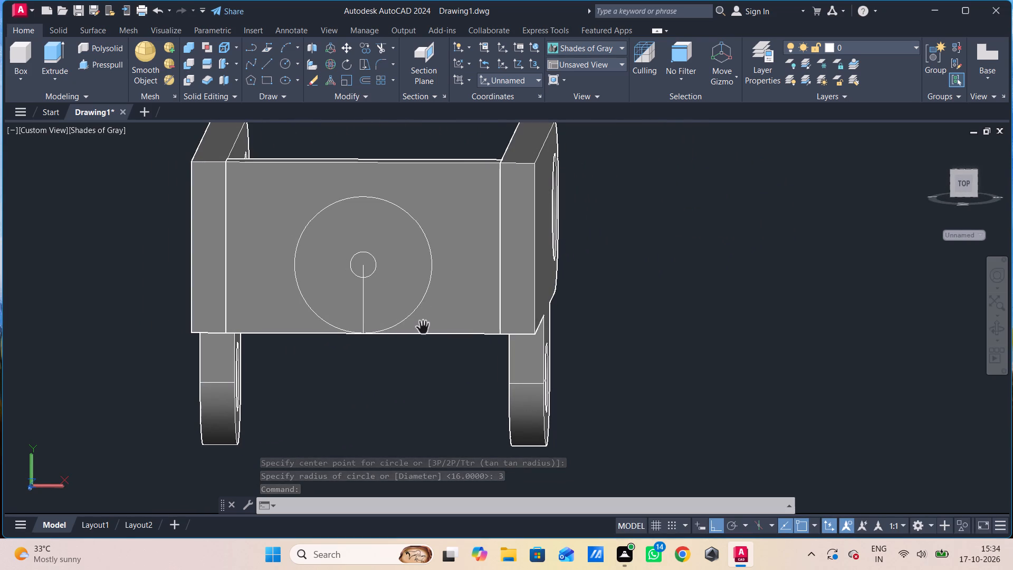
key(l)
key(Return)
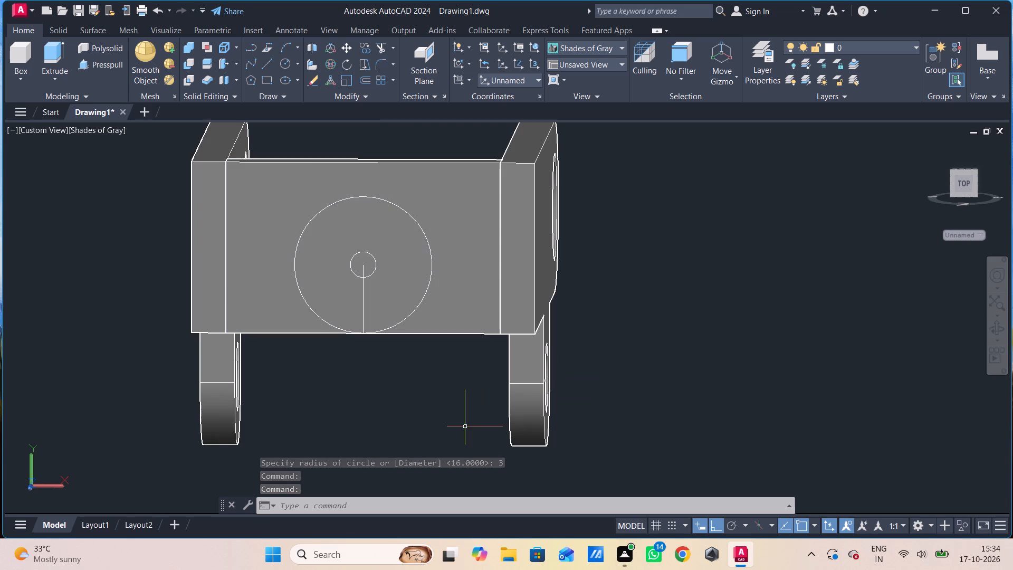
key(l)
key(Return)
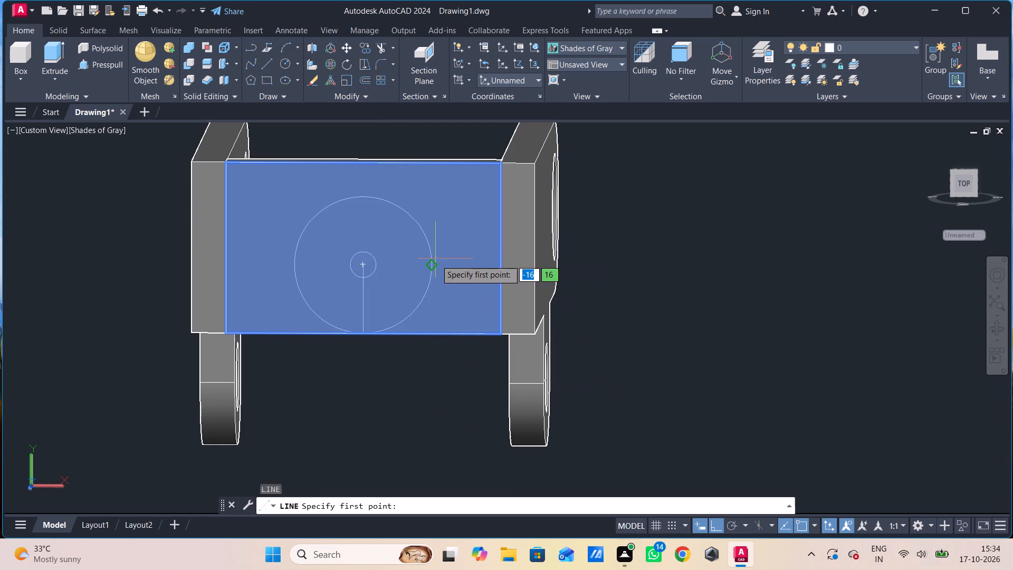
click(433, 268)
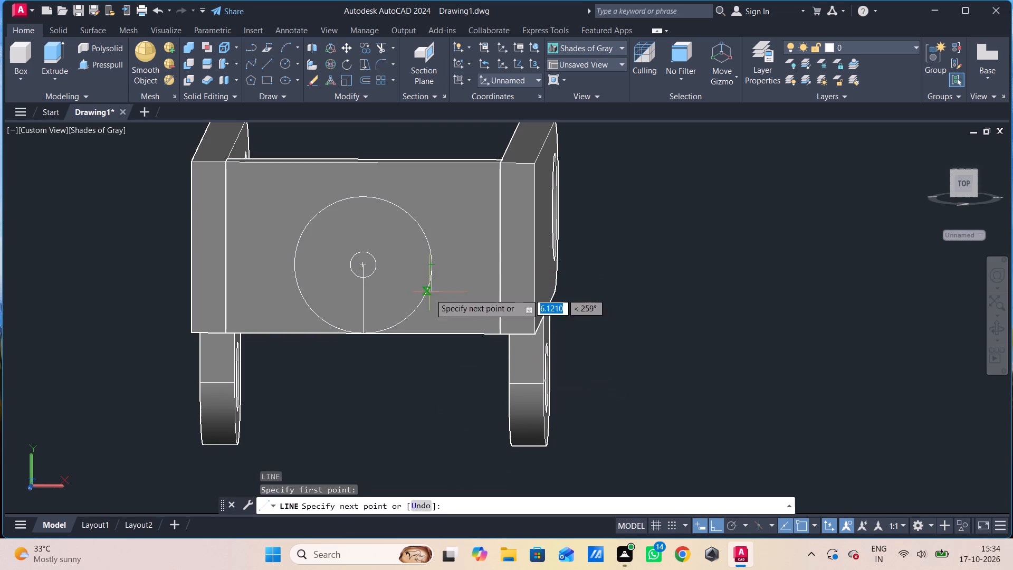
text(16)
key(Return)
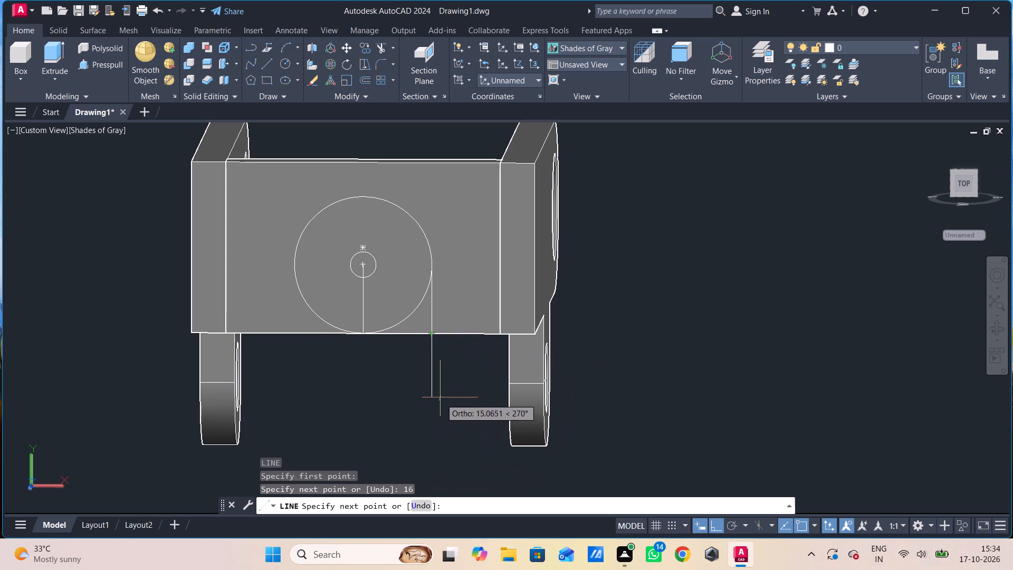
key(Escape)
Draw a 16-unit line down from the circle's left quadrant and continue it along the base to the right line's lower end.
key(l)
key(Return)
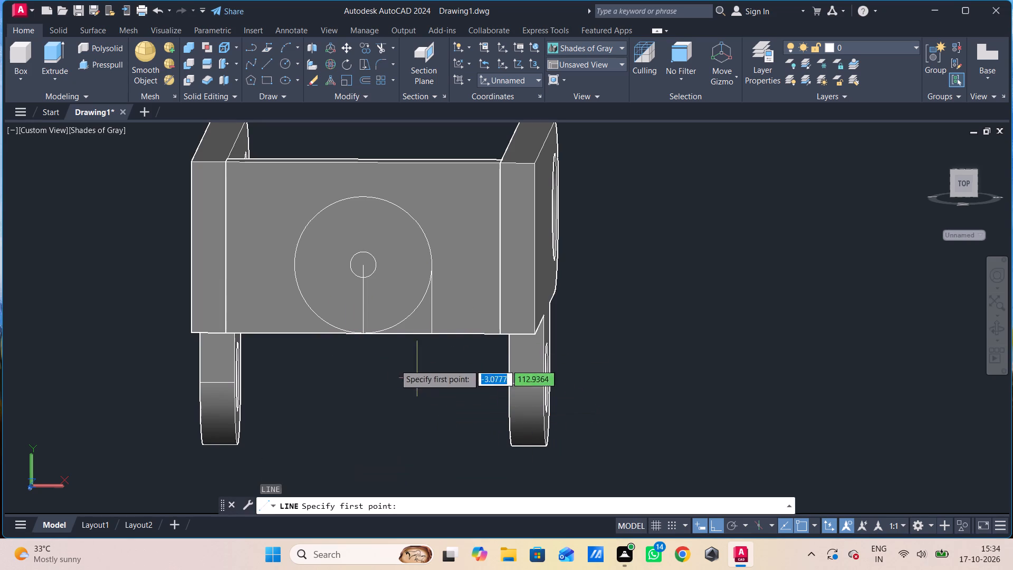
click(295, 266)
text(16)
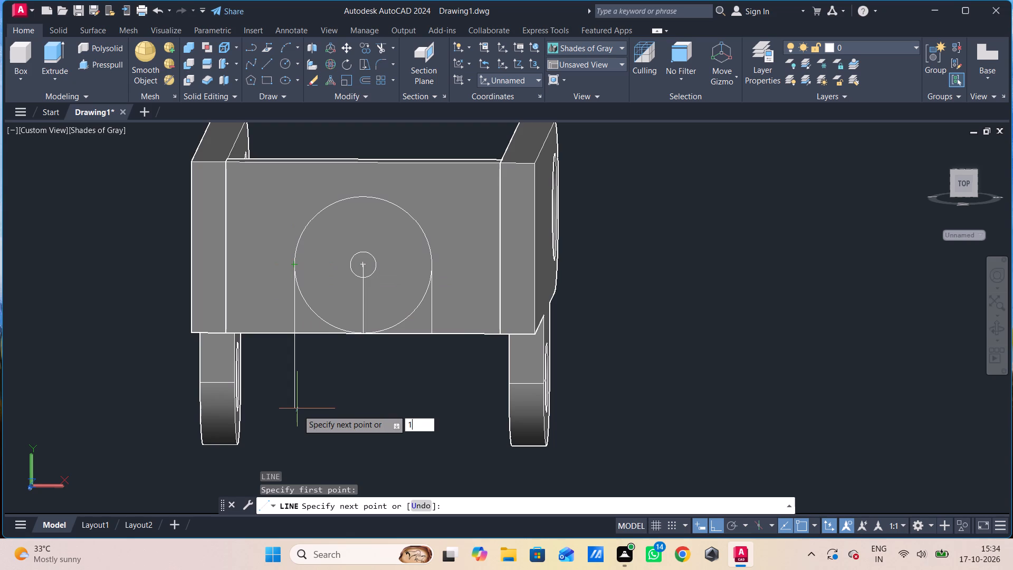
key(Return)
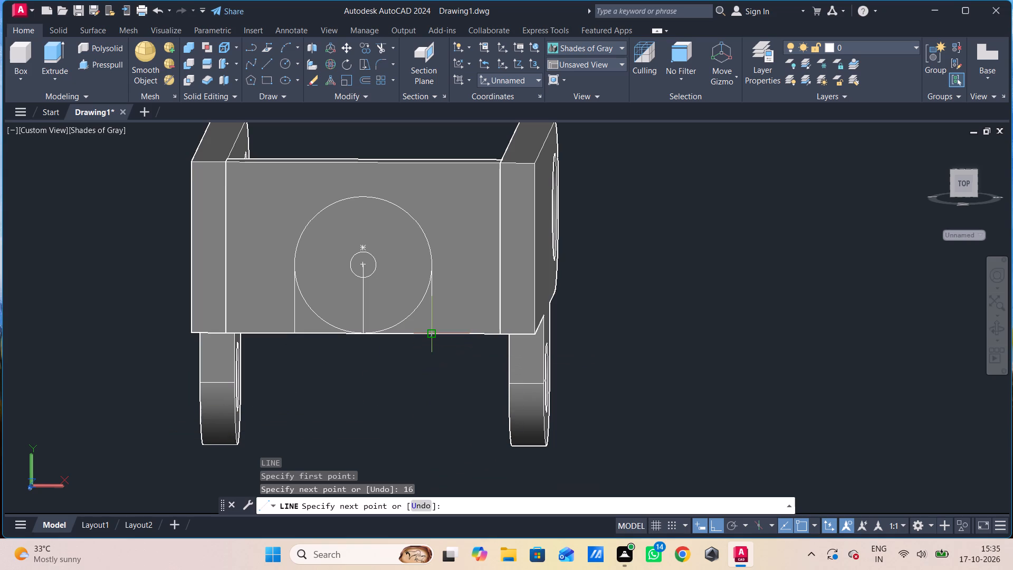
click(432, 338)
key(Escape)
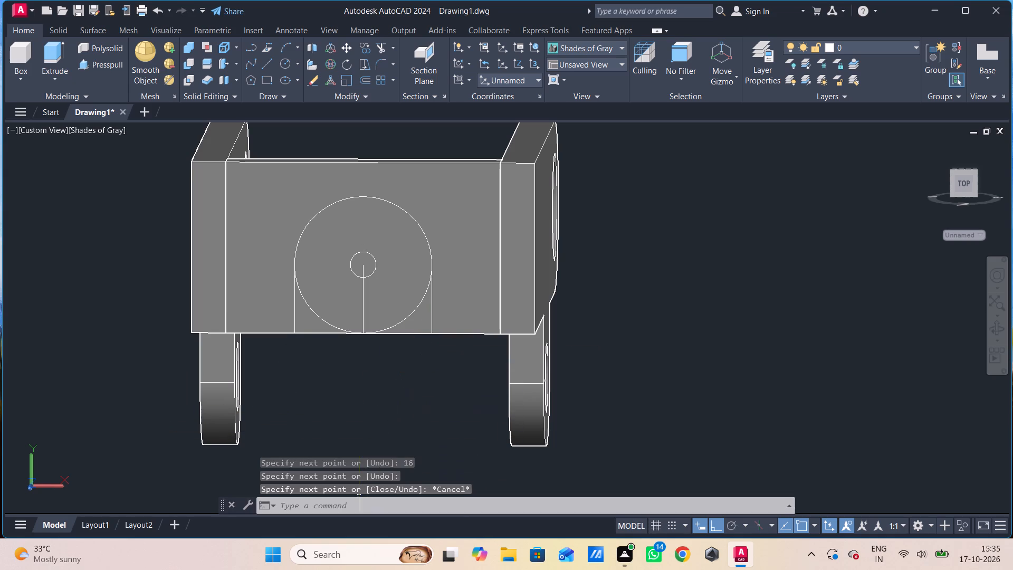
Trim the lower-left quarter arc of the radius 16 circle.
text(tr)
key(space)
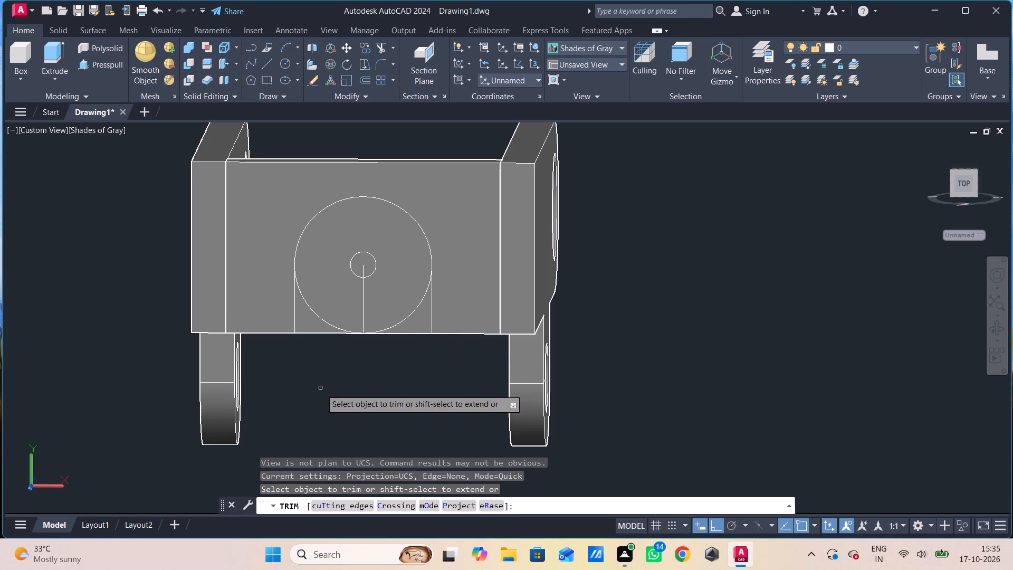
scroll(327, 321, up, 1)
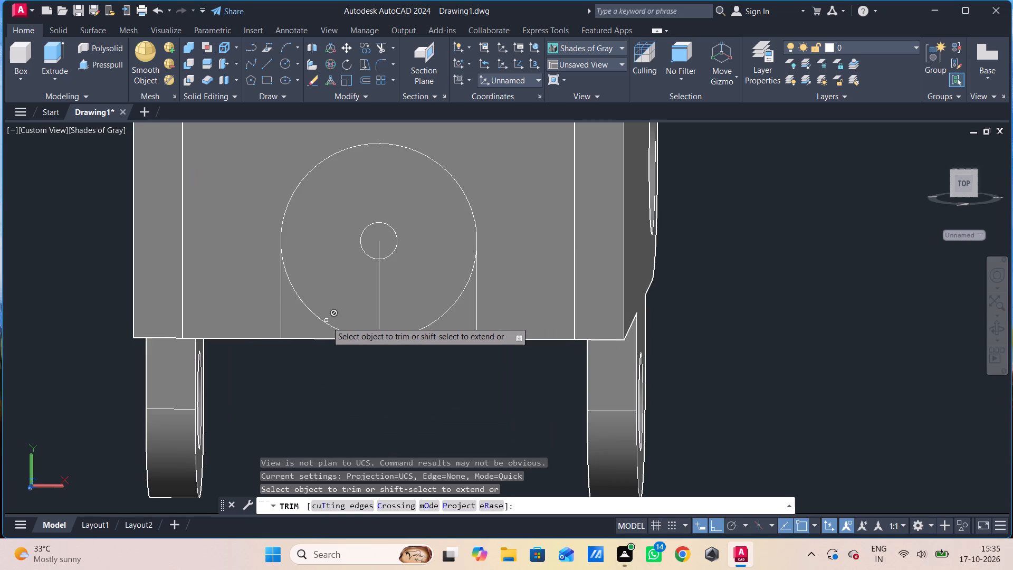
scroll(327, 321, up, 4)
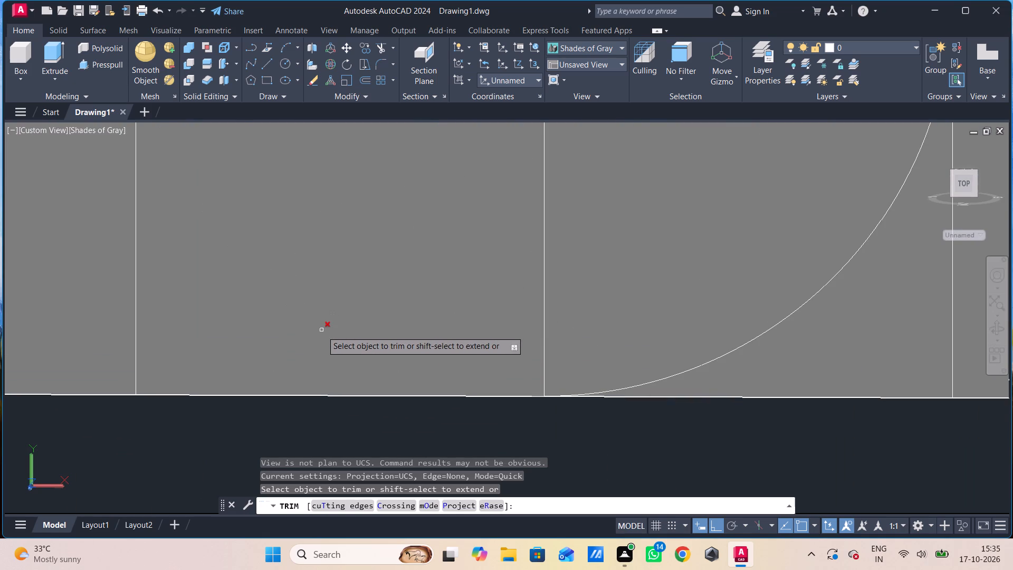
click(322, 331)
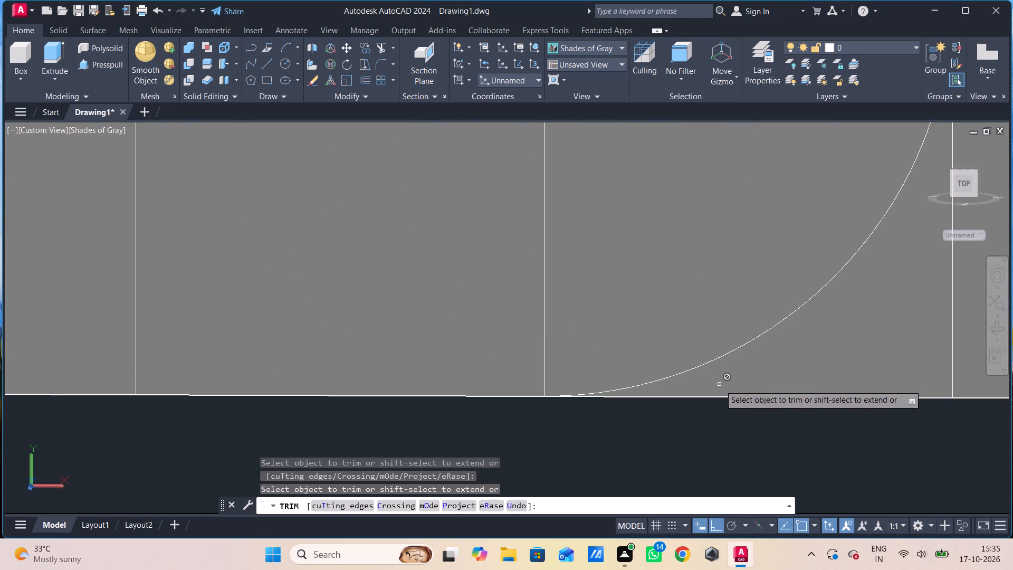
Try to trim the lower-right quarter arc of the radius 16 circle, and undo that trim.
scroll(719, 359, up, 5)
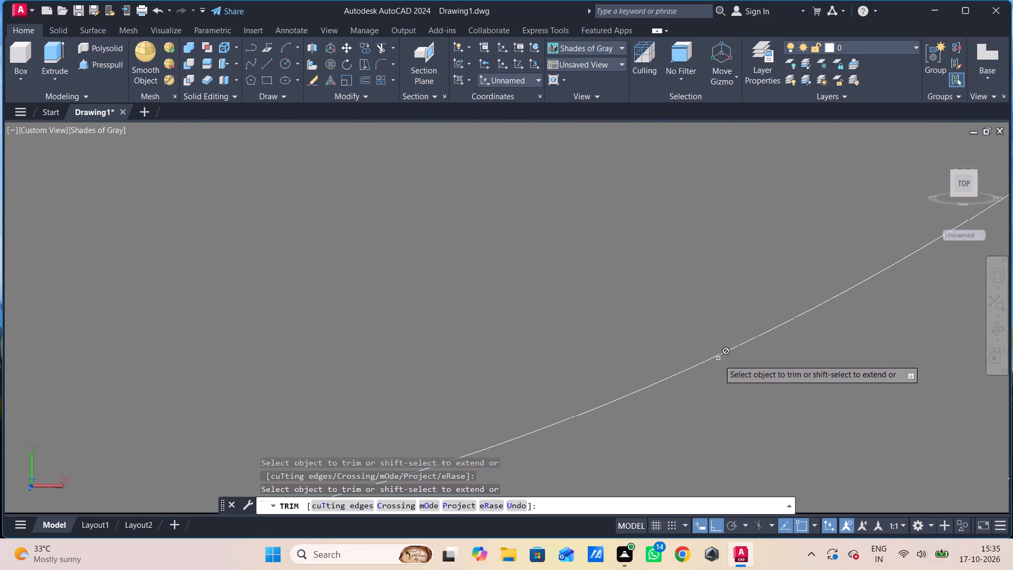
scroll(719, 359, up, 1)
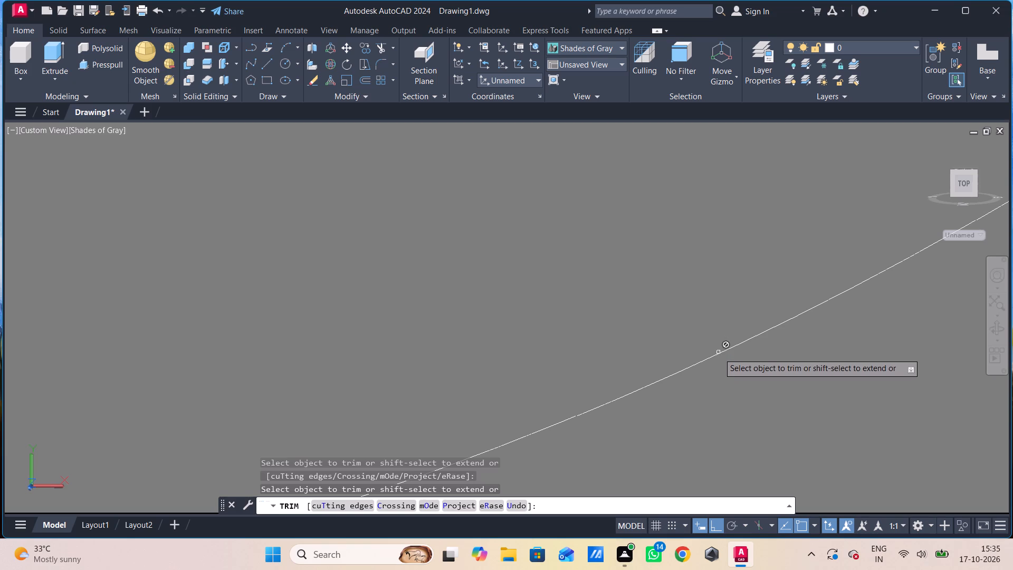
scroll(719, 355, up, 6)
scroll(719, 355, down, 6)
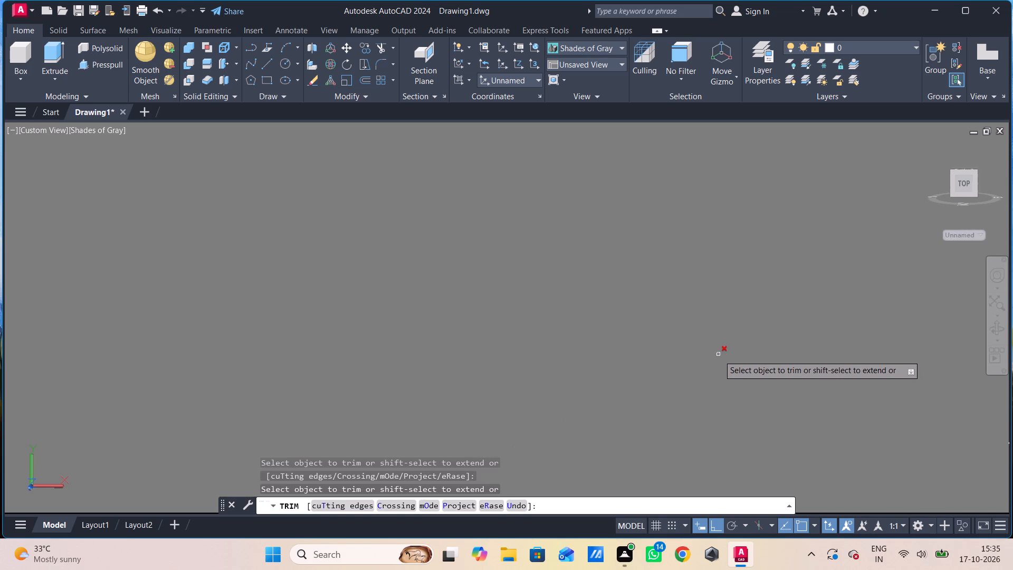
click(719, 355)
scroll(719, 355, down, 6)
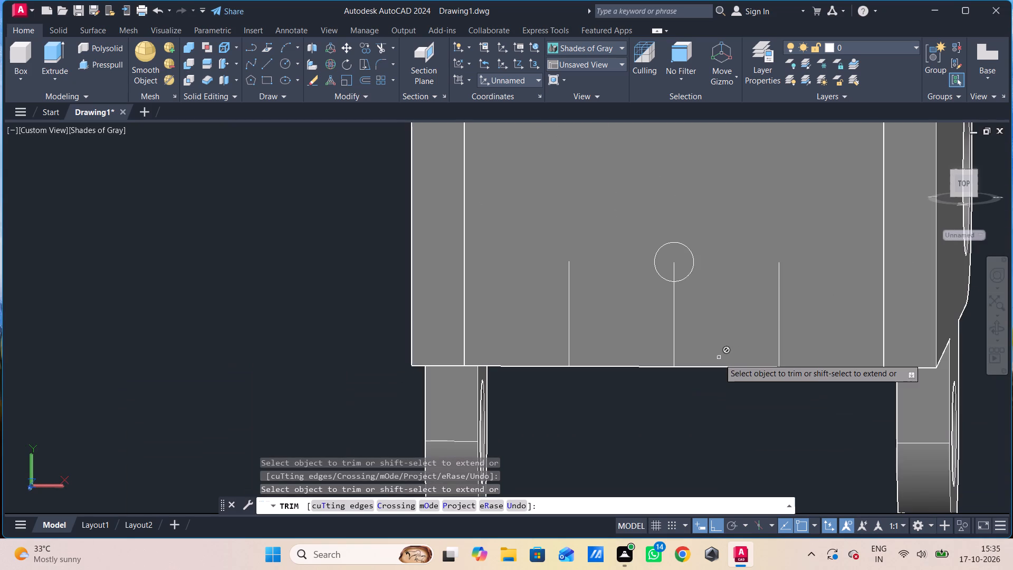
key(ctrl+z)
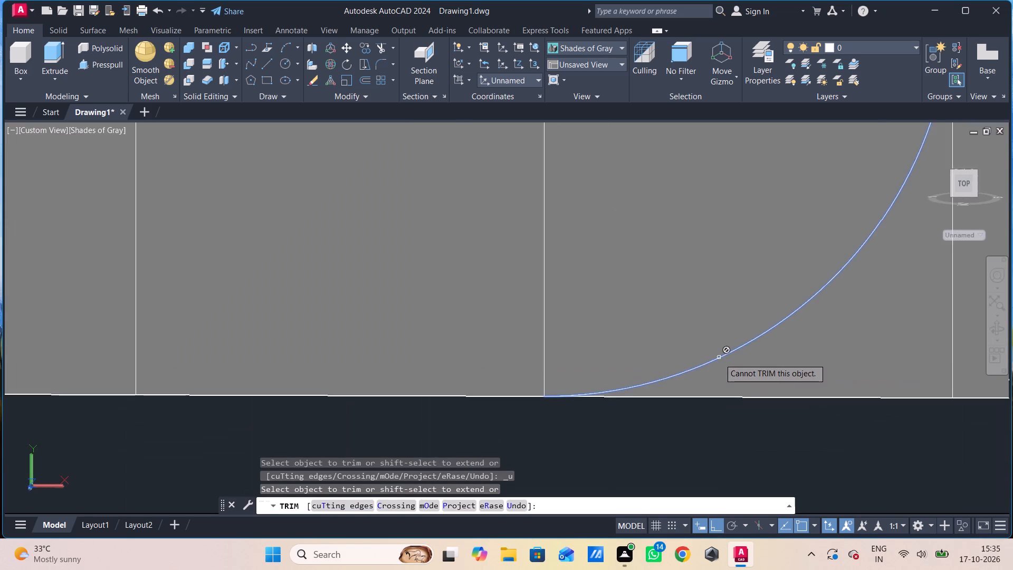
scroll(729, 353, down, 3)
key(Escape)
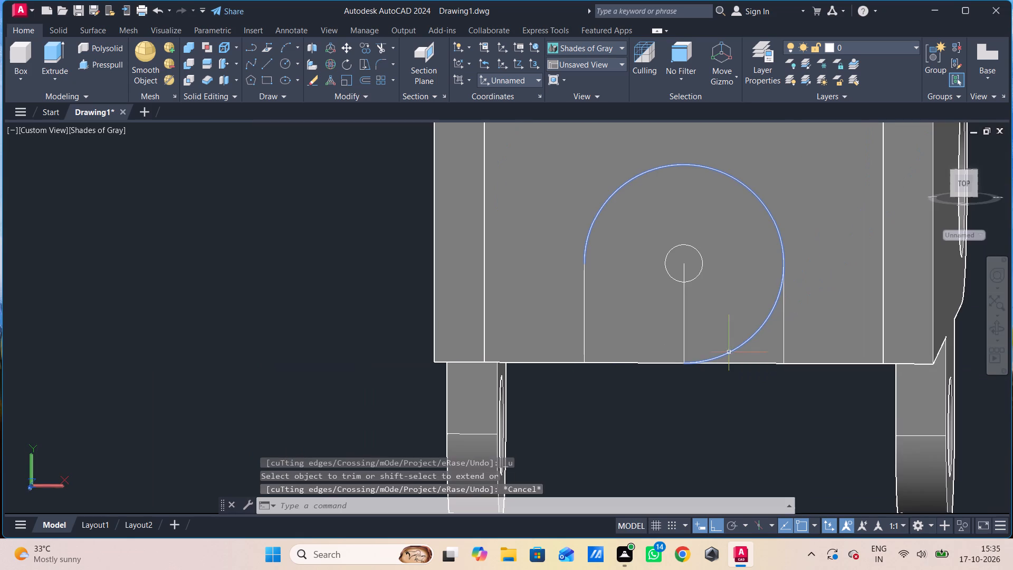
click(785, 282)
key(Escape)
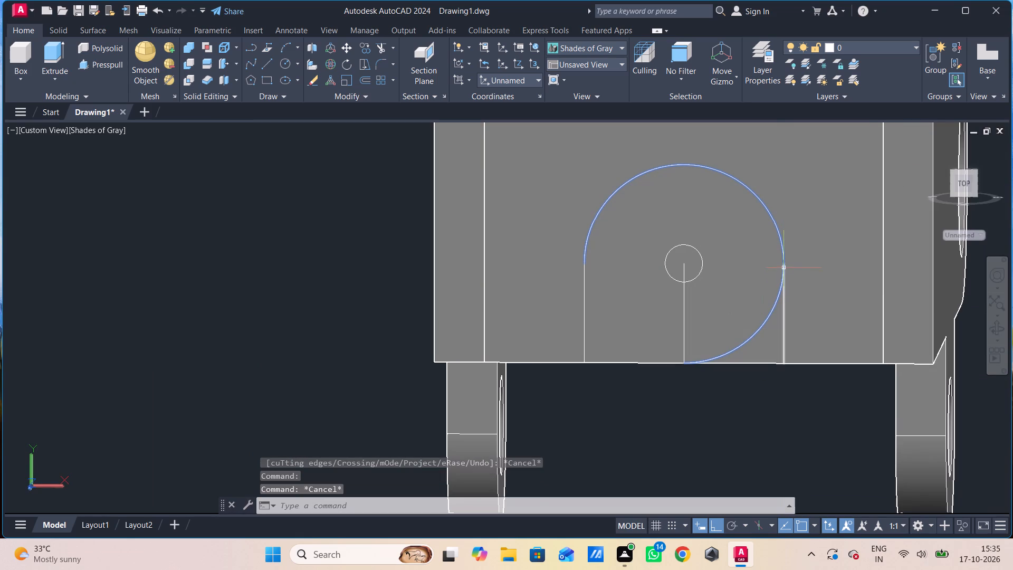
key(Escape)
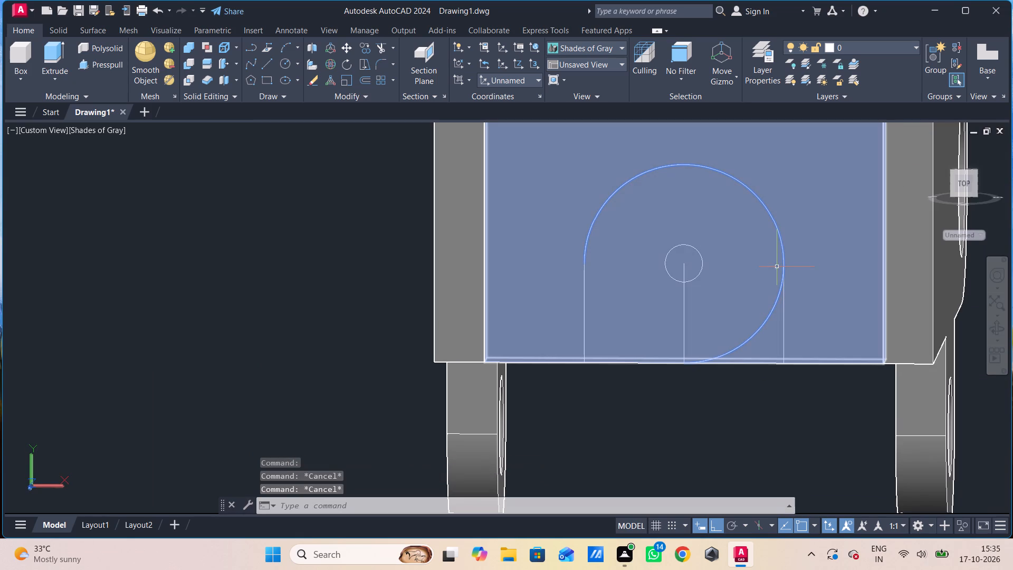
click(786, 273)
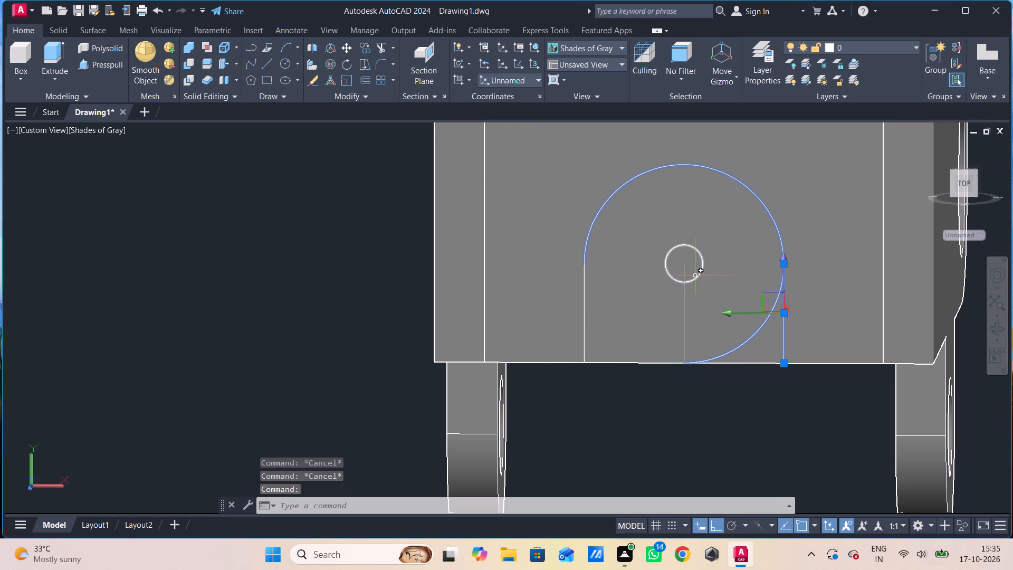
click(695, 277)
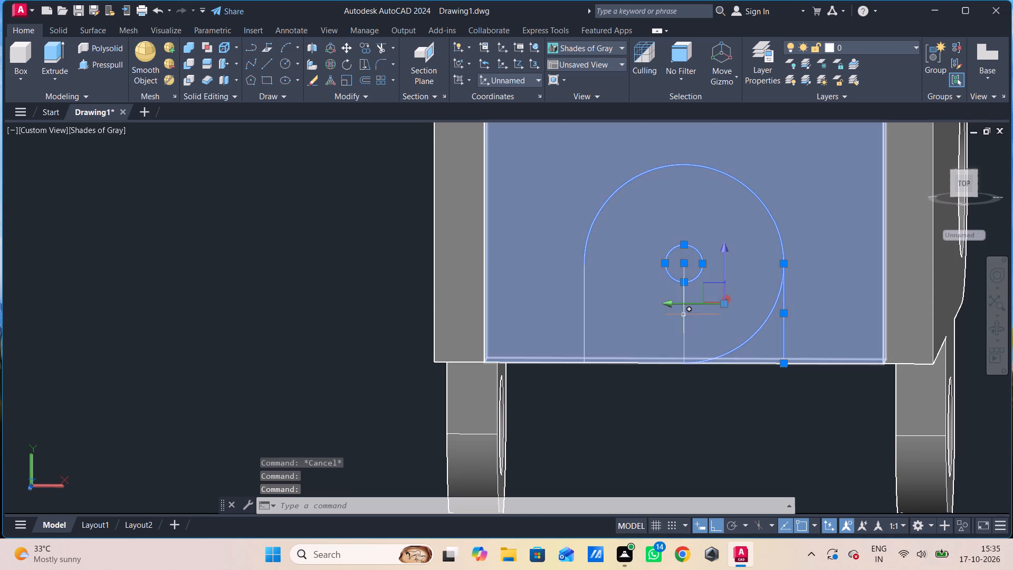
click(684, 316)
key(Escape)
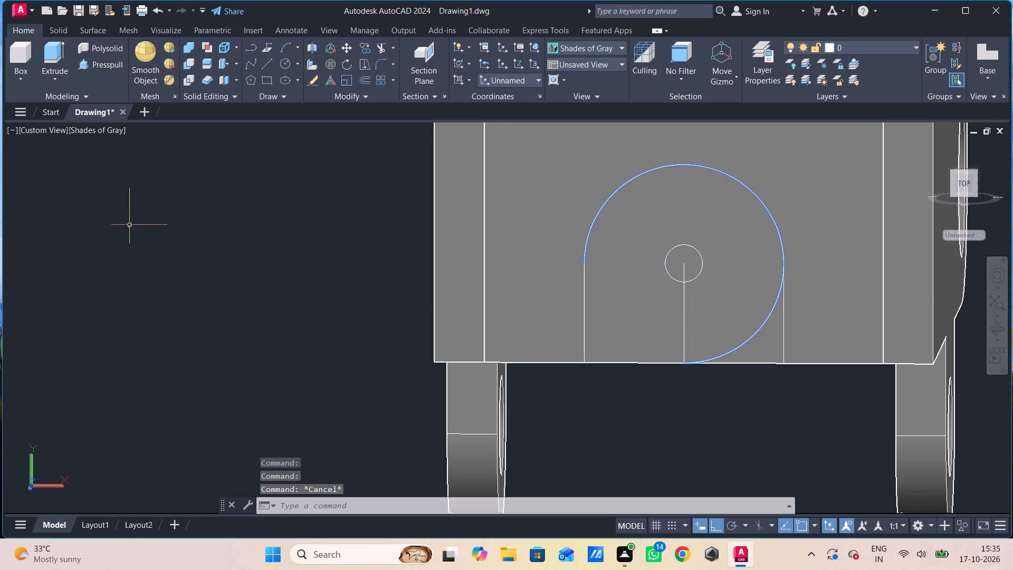
Switch the visual style to 2D Wireframe.
click(112, 132)
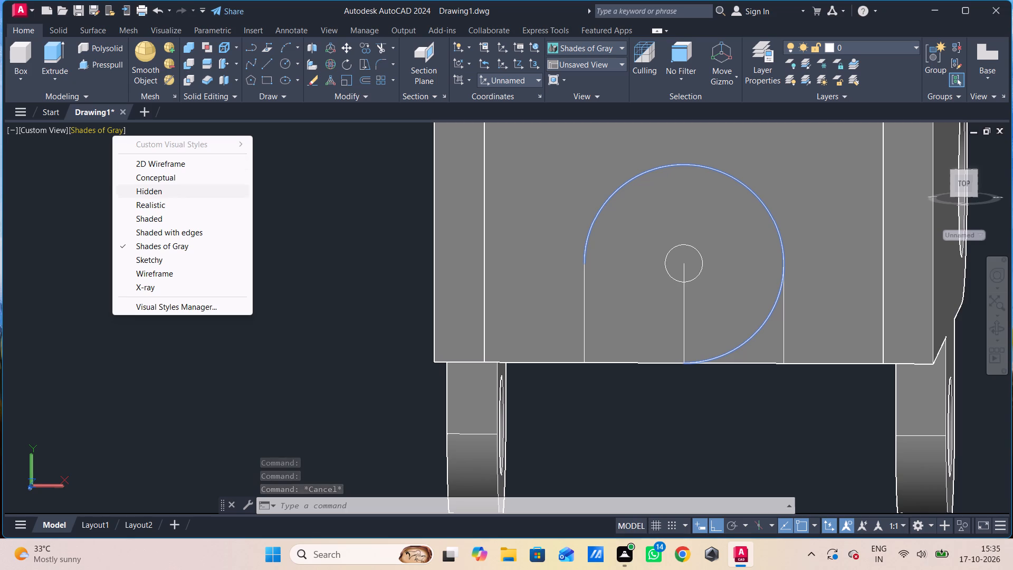
click(196, 166)
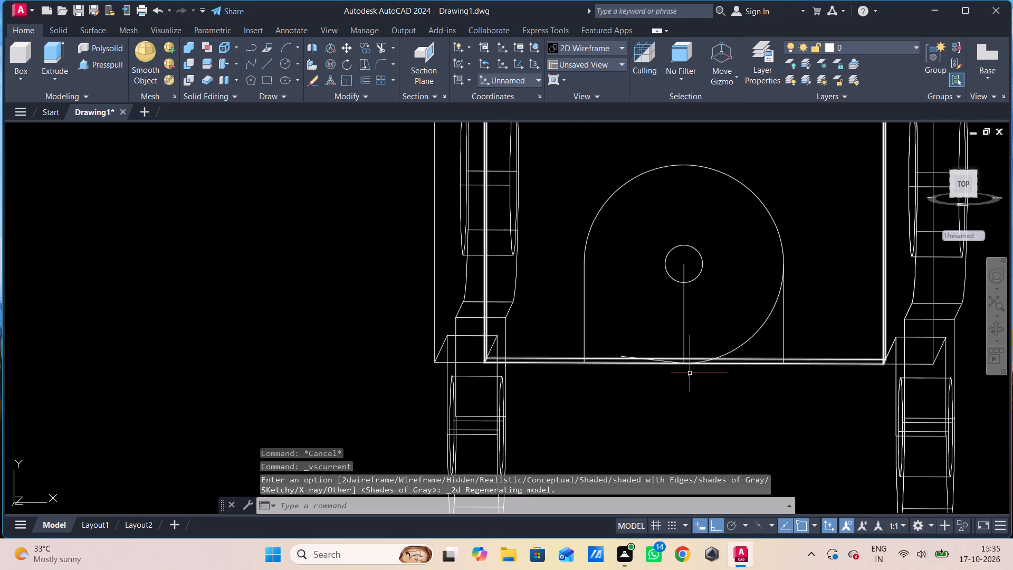
scroll(737, 336, up, 2)
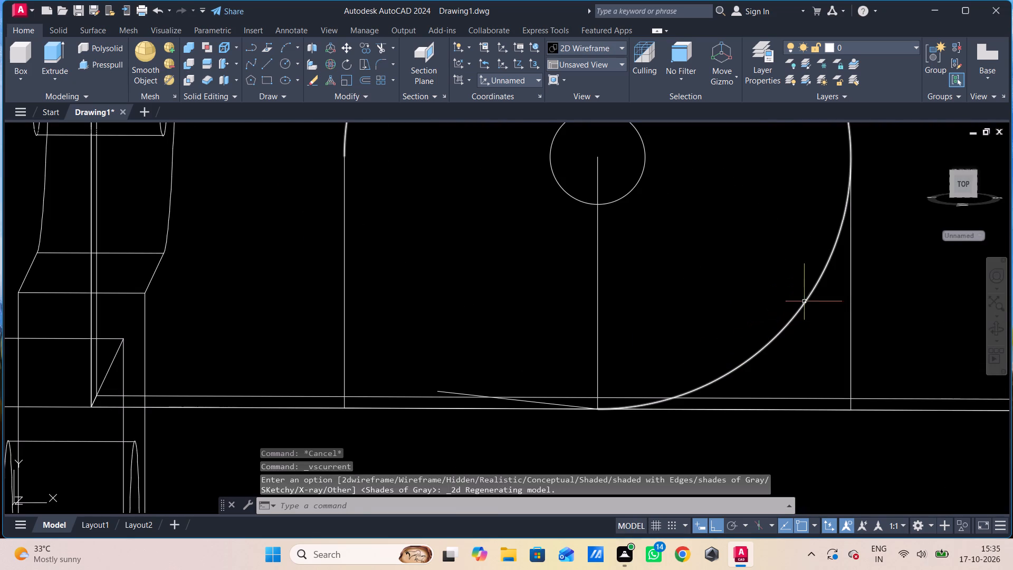
click(853, 268)
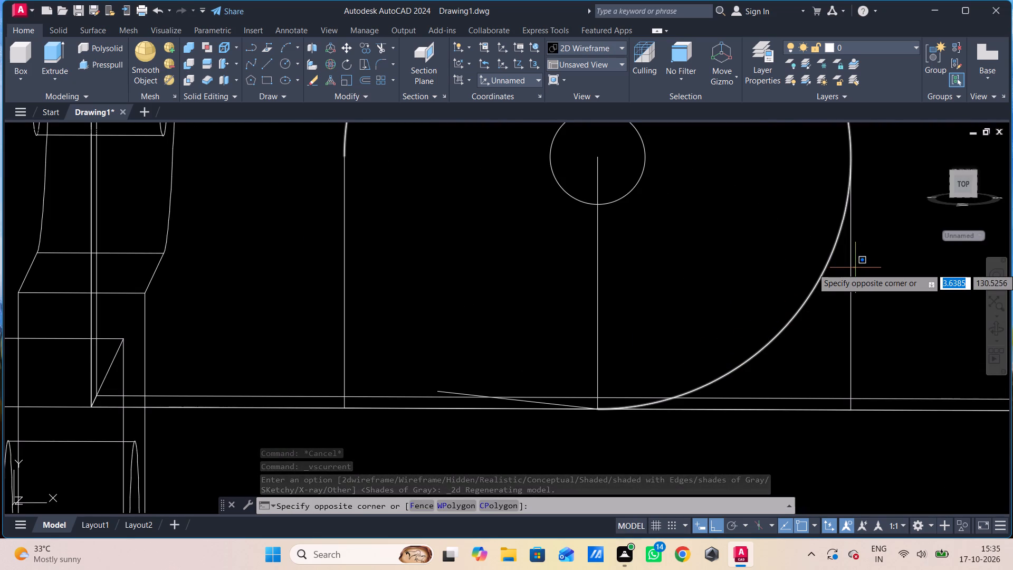
key(Escape)
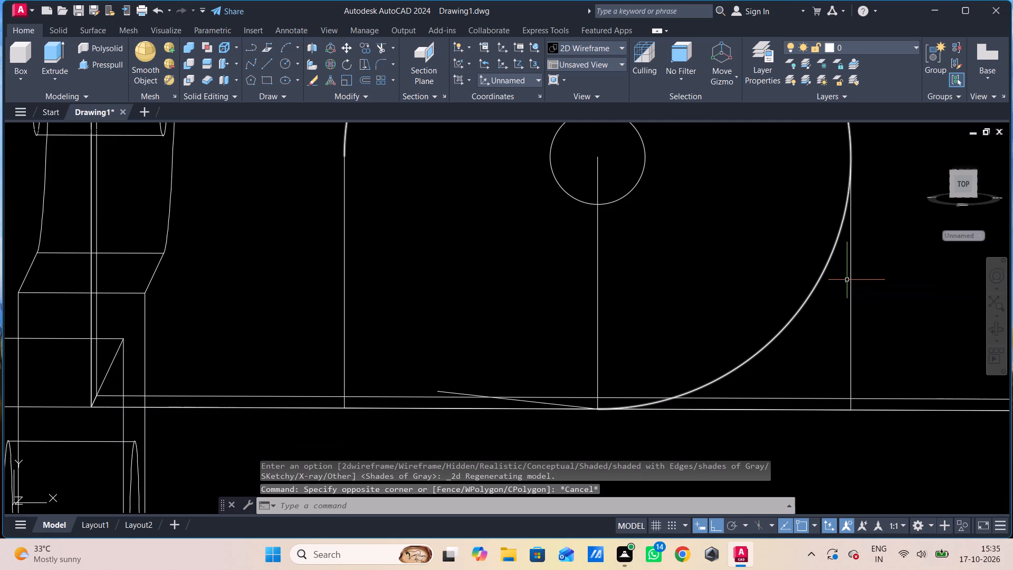
Trim the leftover stub at the arc's lower end and the lower-right quarter arc, leaving a half-round profile.
scroll(846, 287, down, 1)
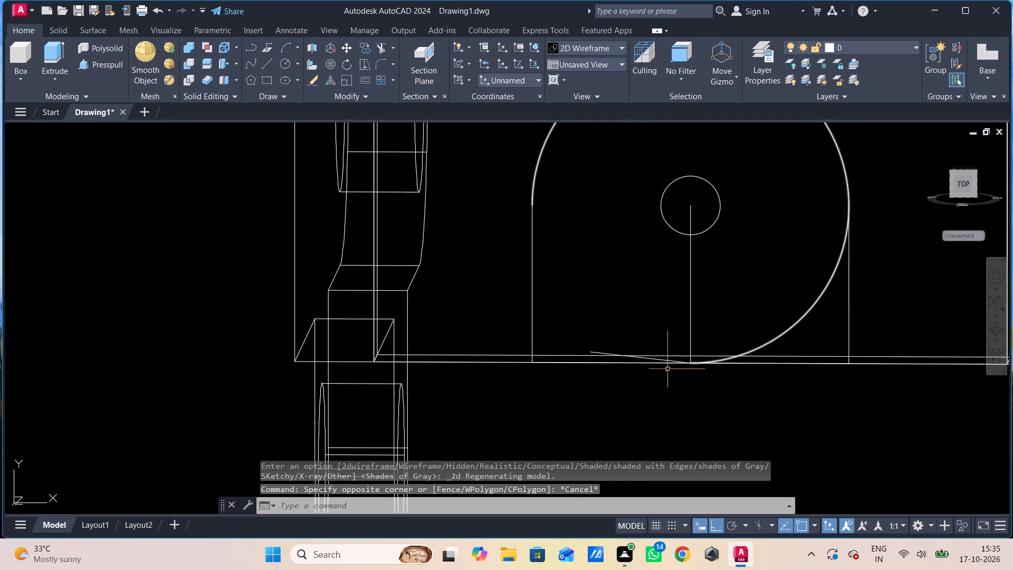
text(ttr)
key(BackSpace)
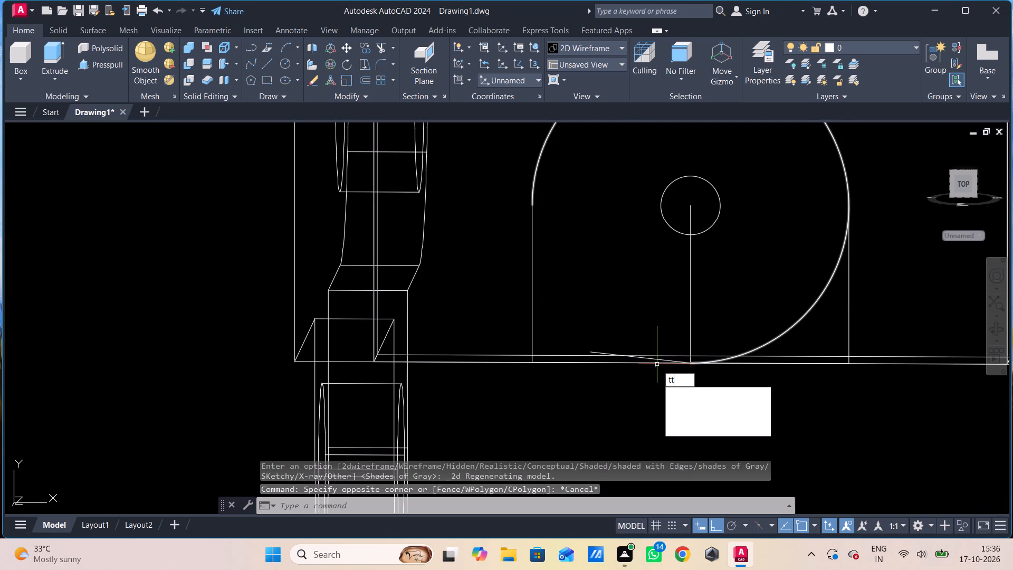
key(BackSpace)
text(r)
key(space)
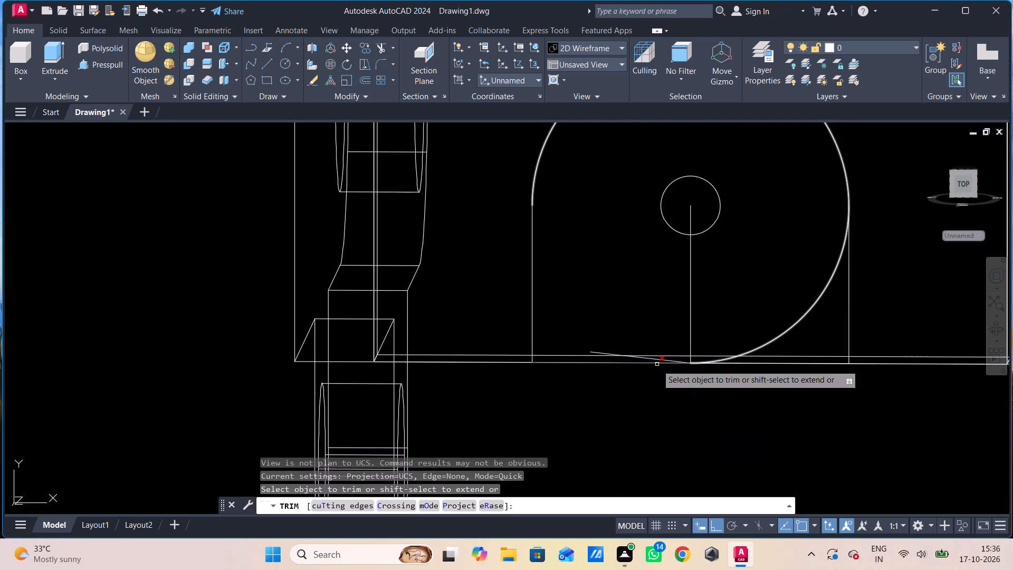
click(656, 358)
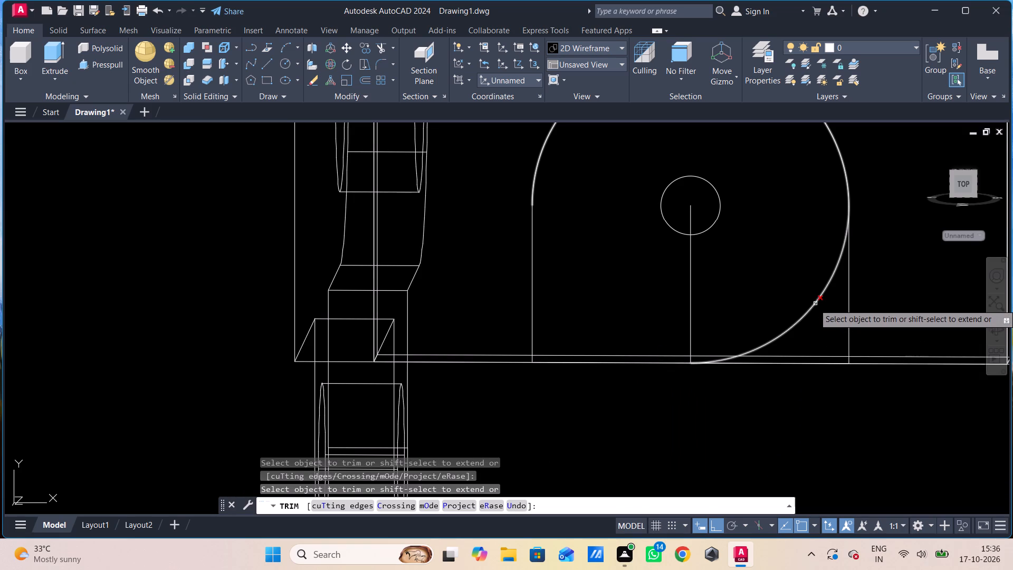
click(815, 304)
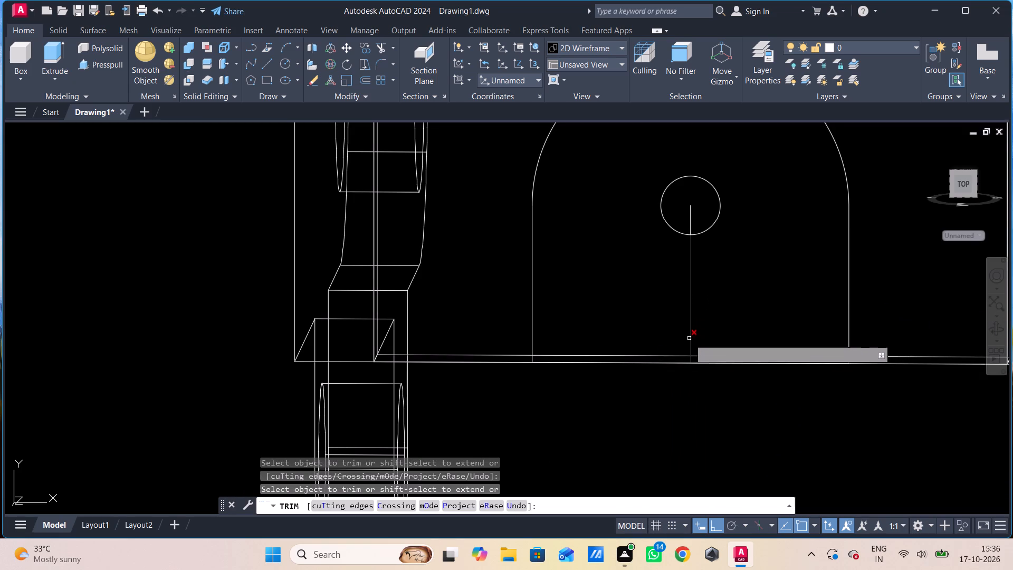
Trim away the vertical construction line running from the small circle's centre down to the profile's base line.
click(689, 343)
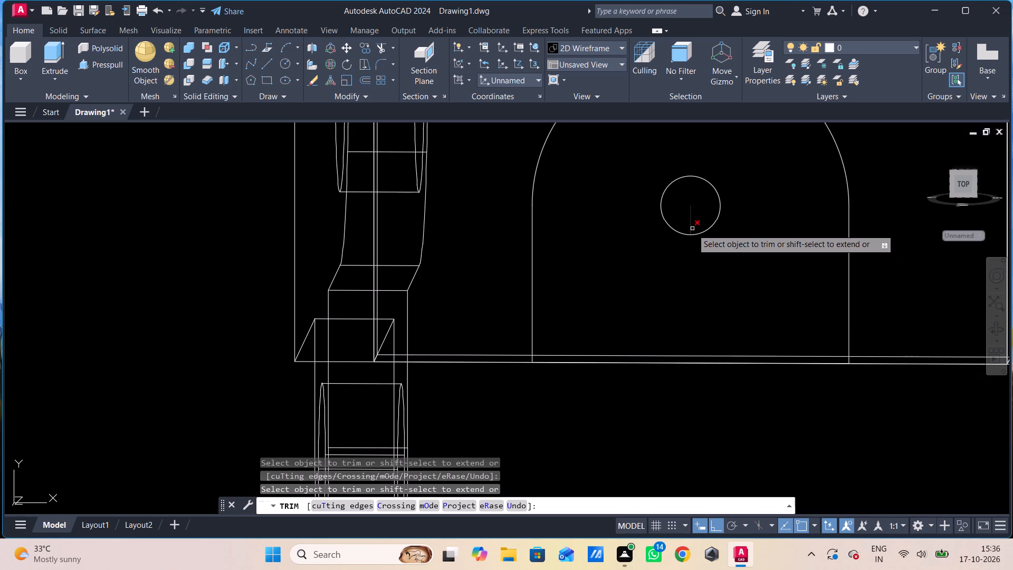
click(692, 229)
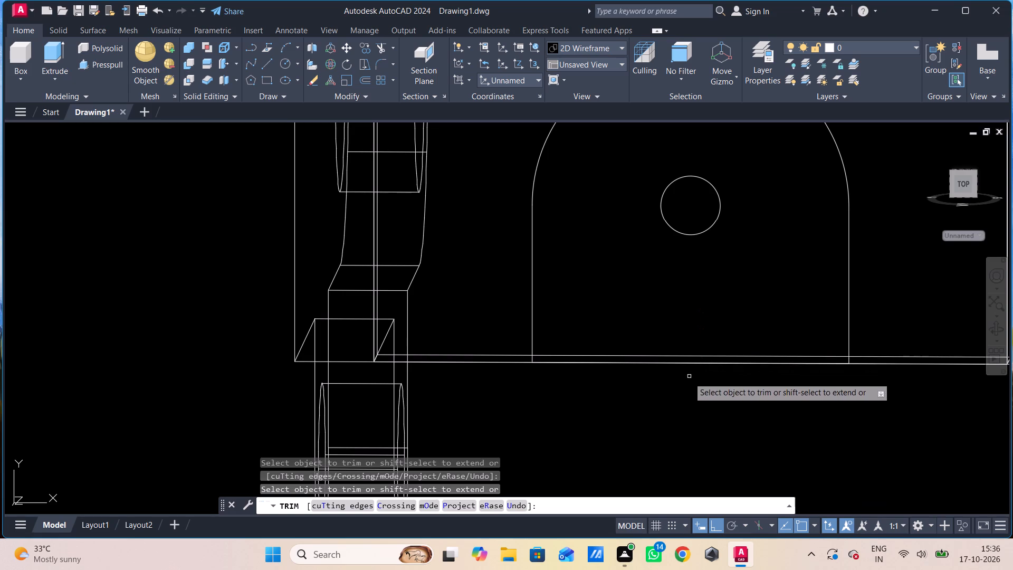
key(Escape)
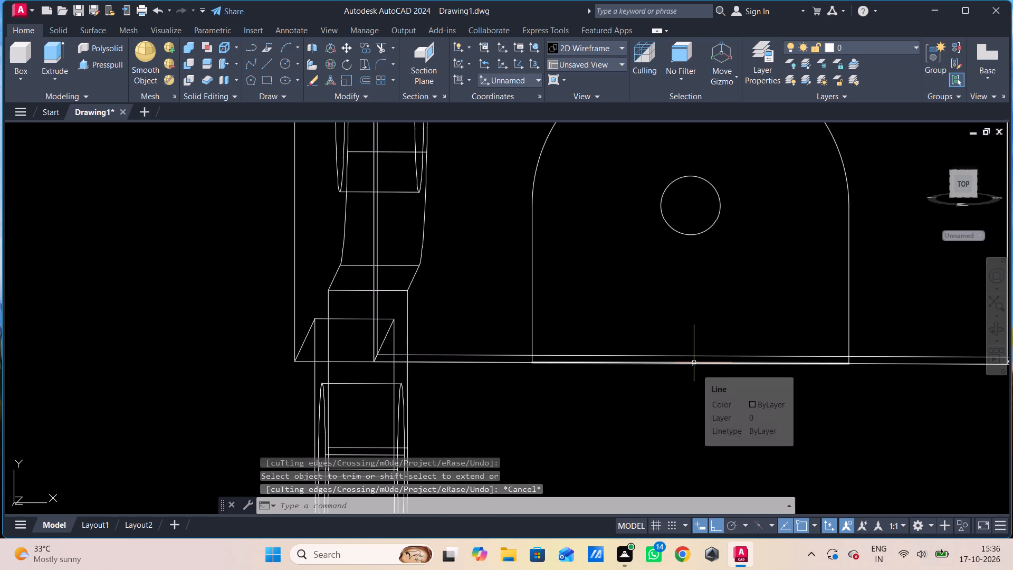
Join the base line, both vertical sides and the top arc of the round-topped profile into one polyline.
click(694, 363)
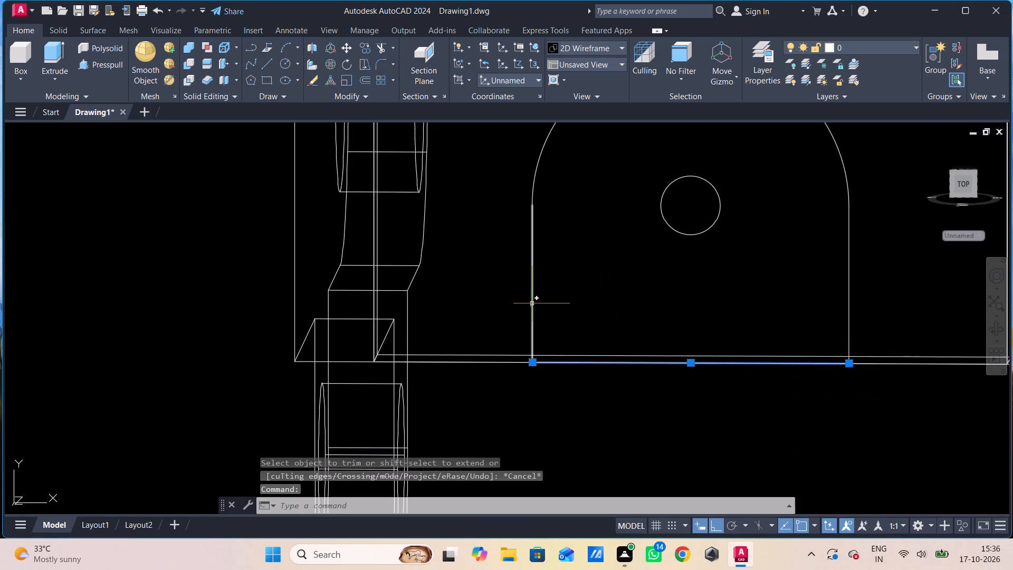
click(532, 304)
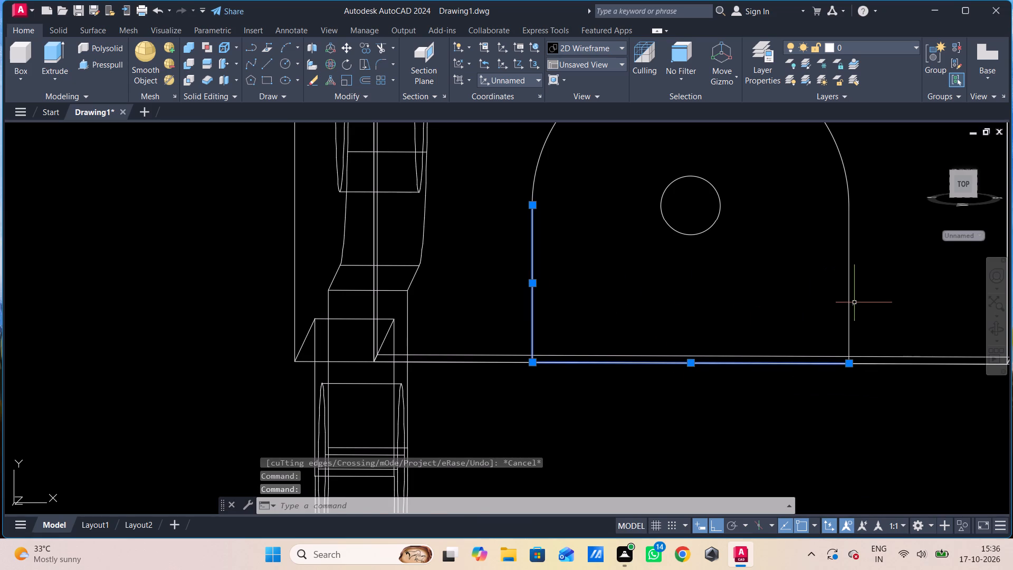
click(852, 303)
click(820, 313)
scroll(821, 290, down, 1)
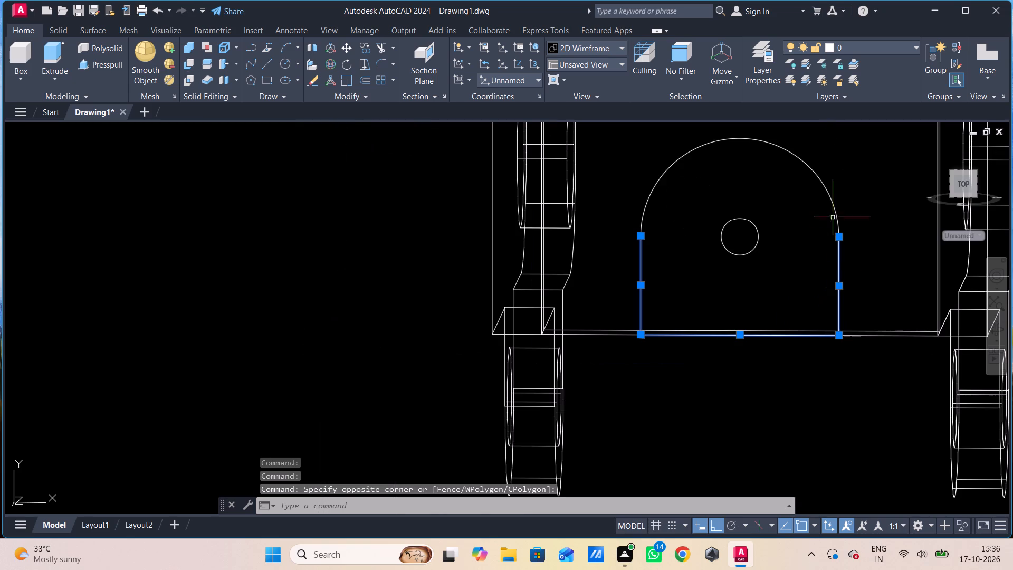
click(842, 187)
click(707, 258)
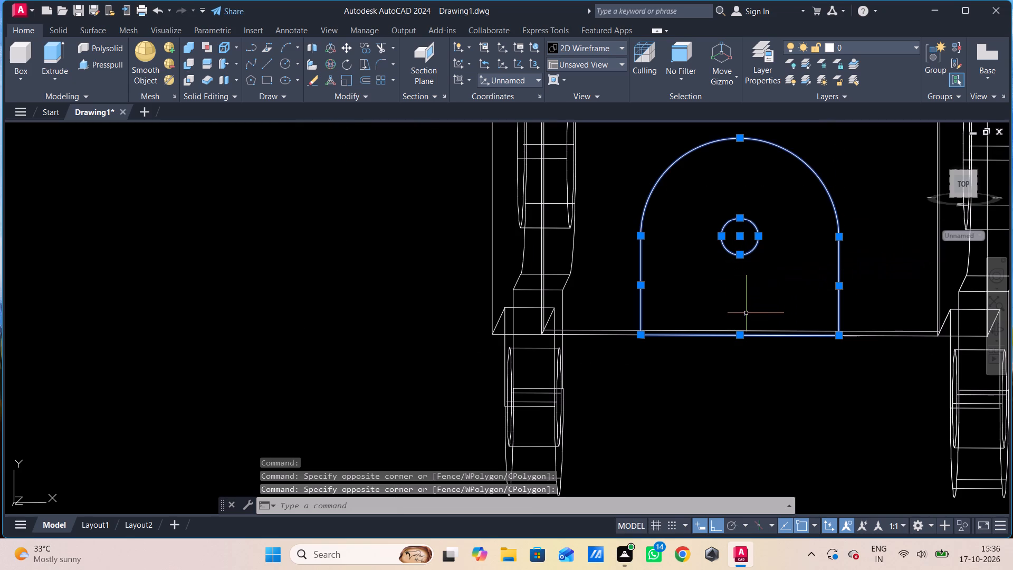
key(j)
key(Return)
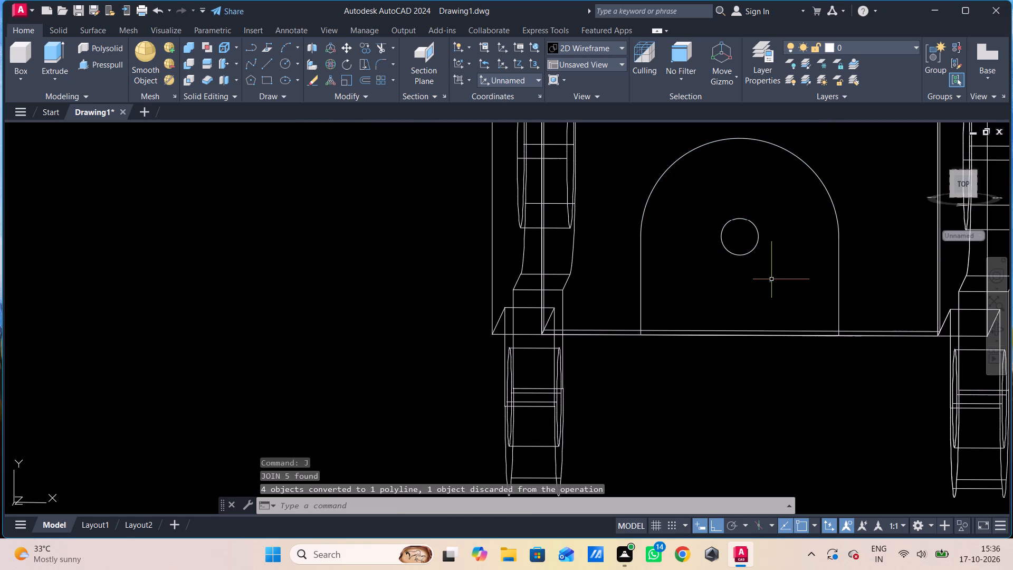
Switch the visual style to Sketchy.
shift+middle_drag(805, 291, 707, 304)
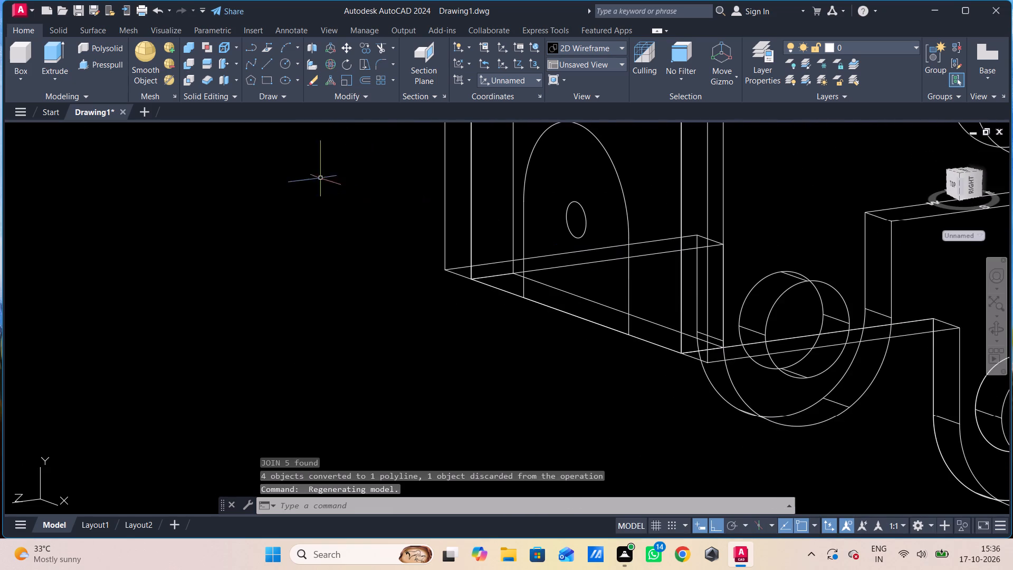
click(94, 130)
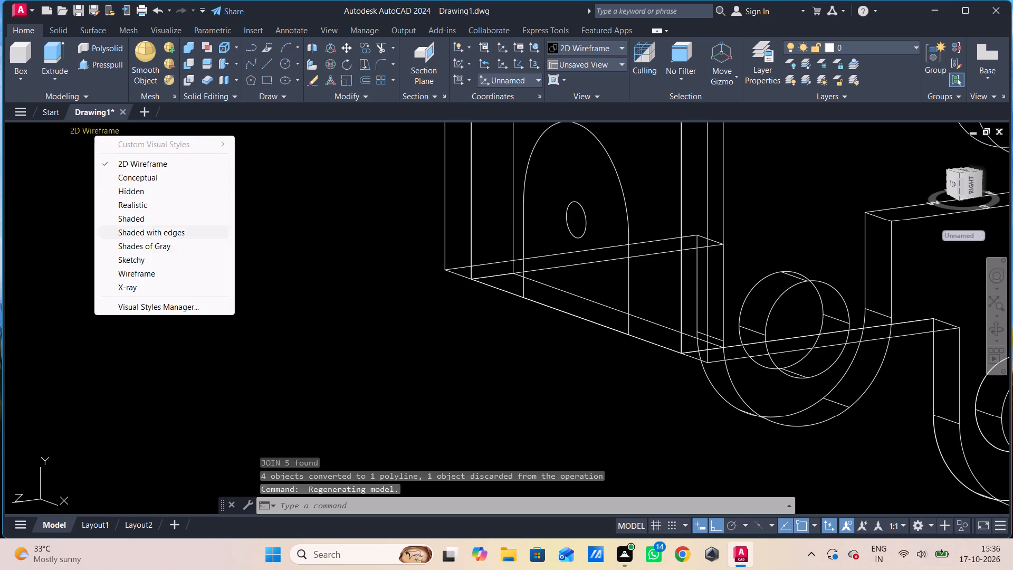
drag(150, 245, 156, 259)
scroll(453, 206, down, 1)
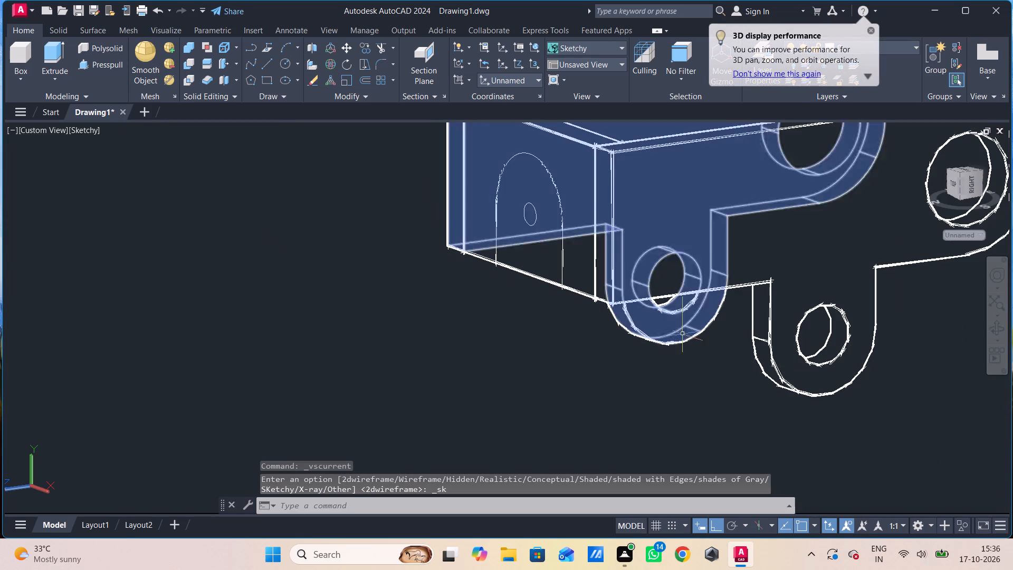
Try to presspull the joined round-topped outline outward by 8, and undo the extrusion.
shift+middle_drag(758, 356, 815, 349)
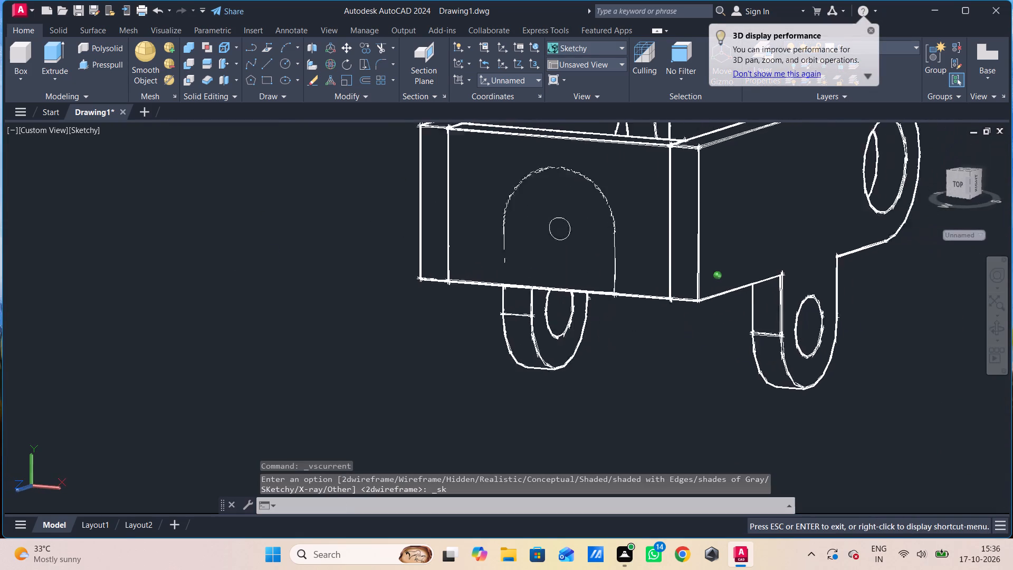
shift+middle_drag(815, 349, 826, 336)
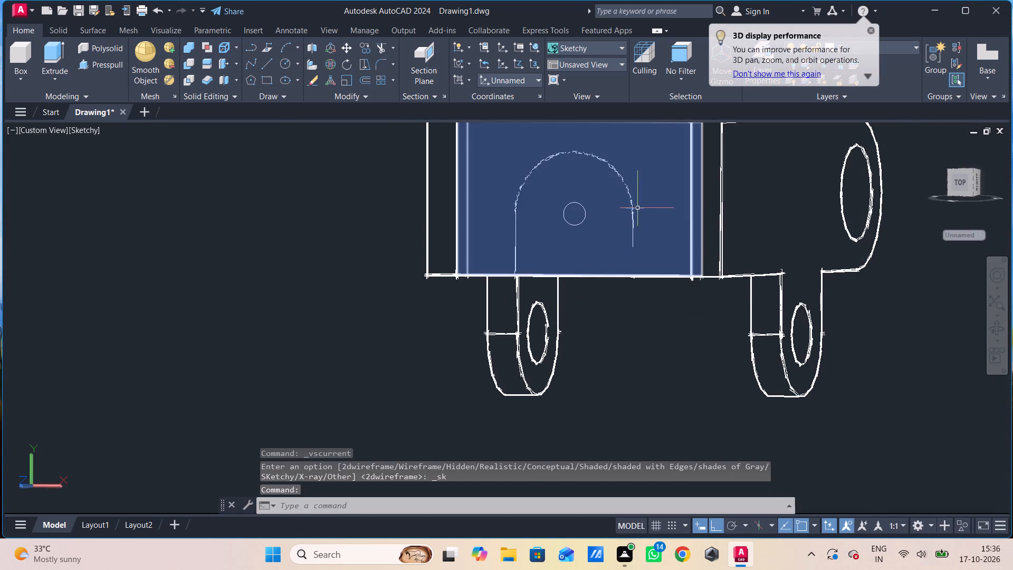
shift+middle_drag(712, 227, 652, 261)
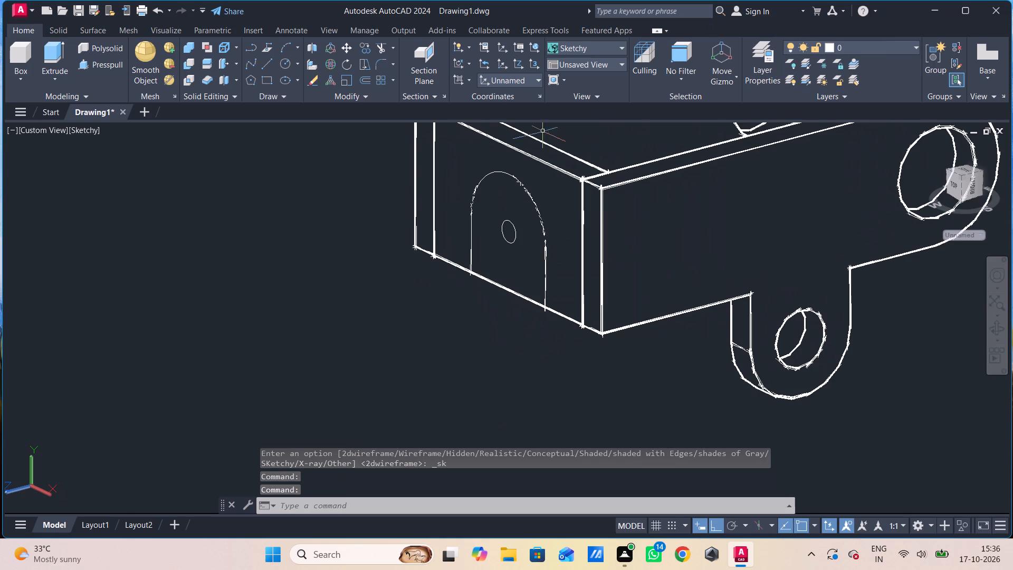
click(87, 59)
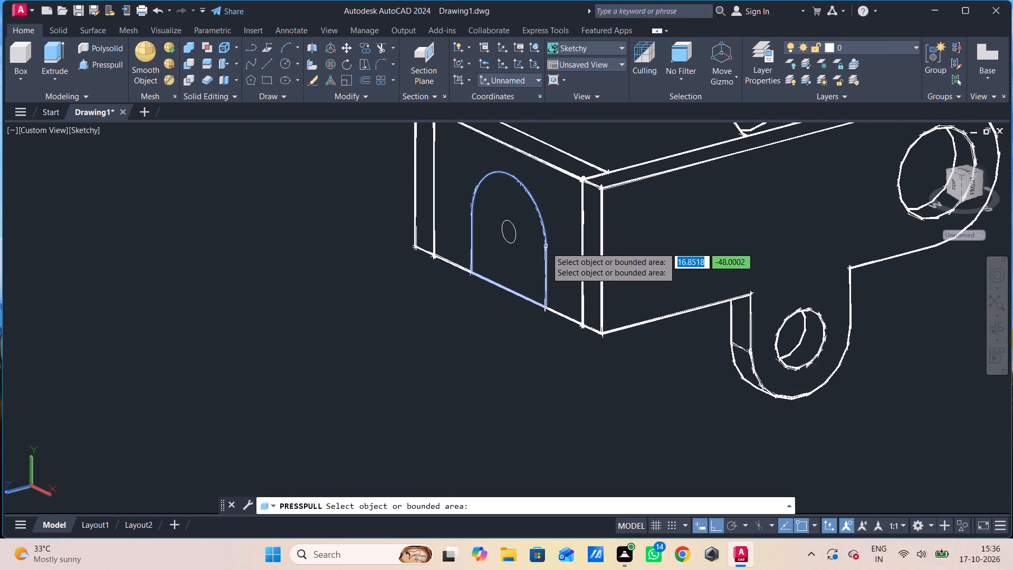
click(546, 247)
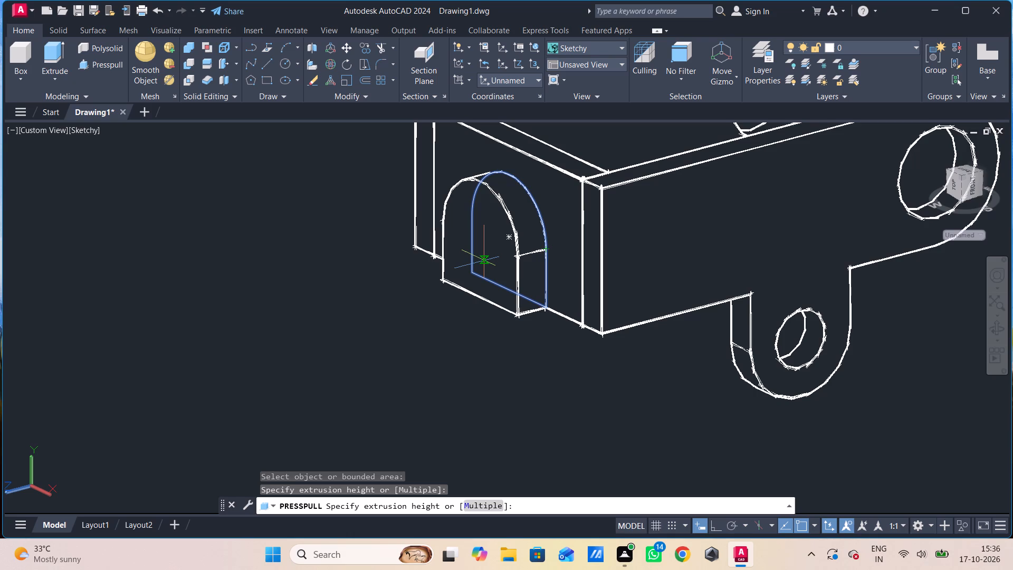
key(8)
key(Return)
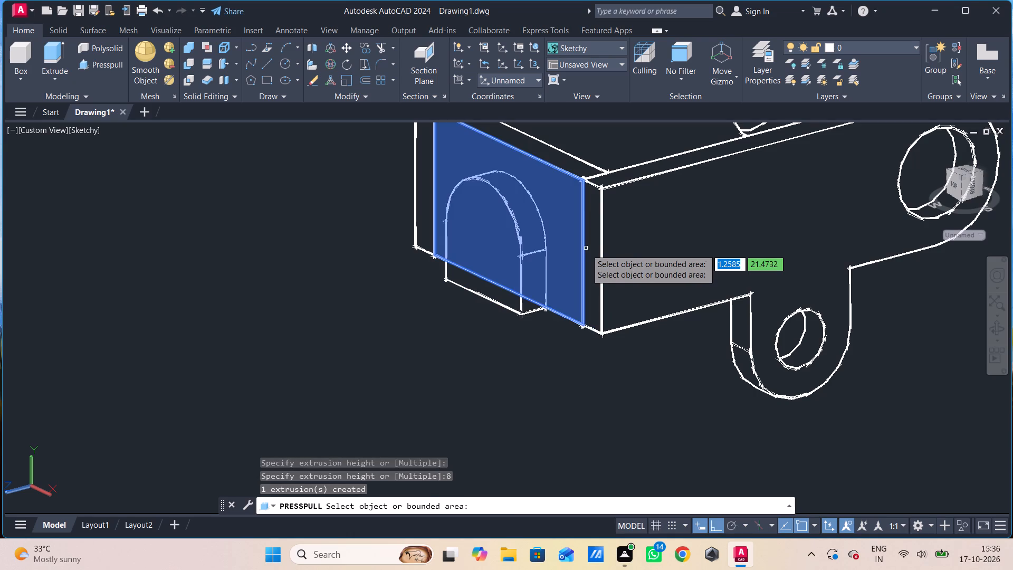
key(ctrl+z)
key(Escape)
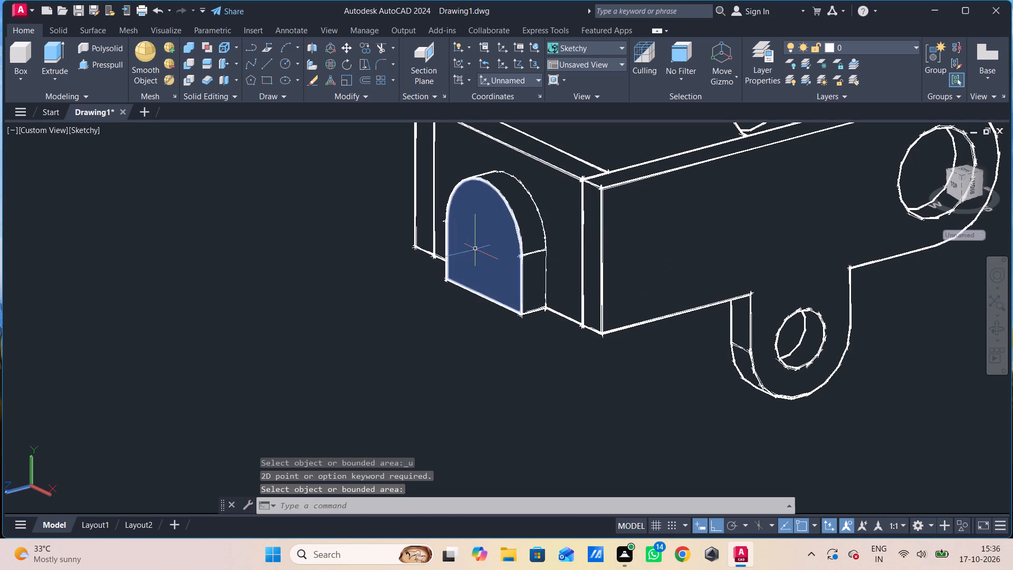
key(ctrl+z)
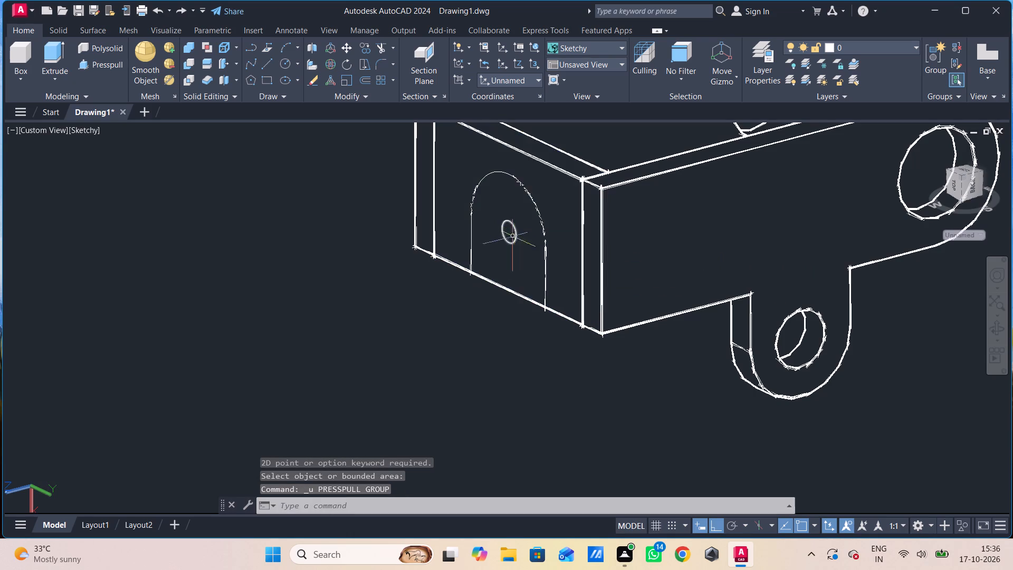
Presspull the area between the round-topped outline and the small circle outward from the end wall by 8.
click(116, 68)
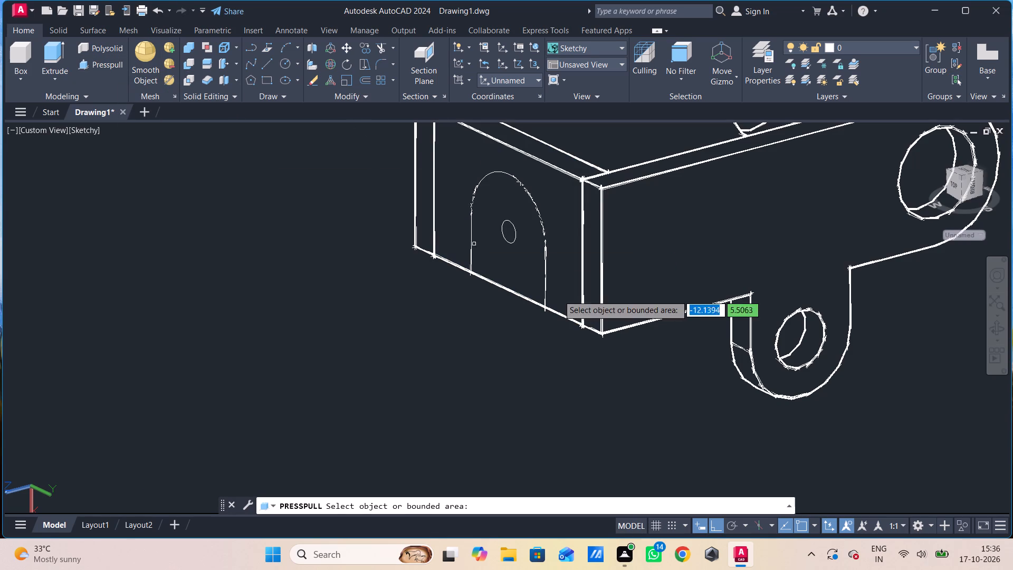
click(514, 244)
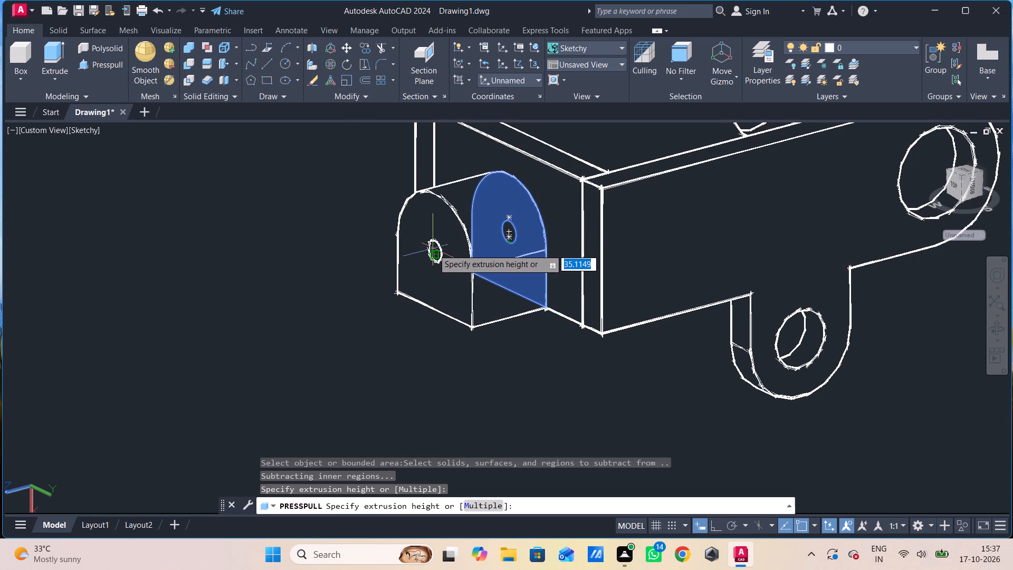
key(8)
key(Return)
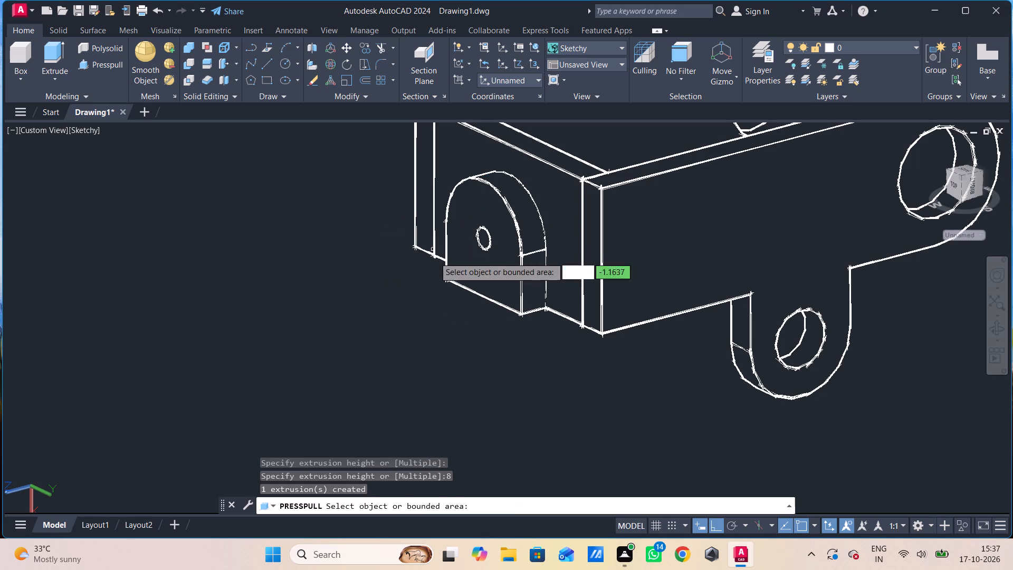
key(Escape)
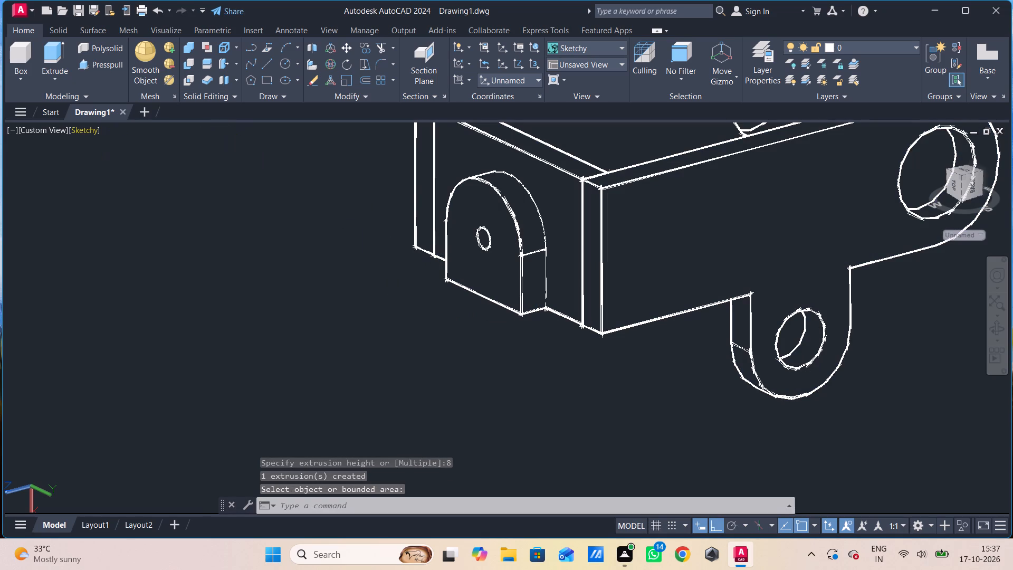
Switch the visual style to Shades of Gray.
click(93, 130)
click(146, 244)
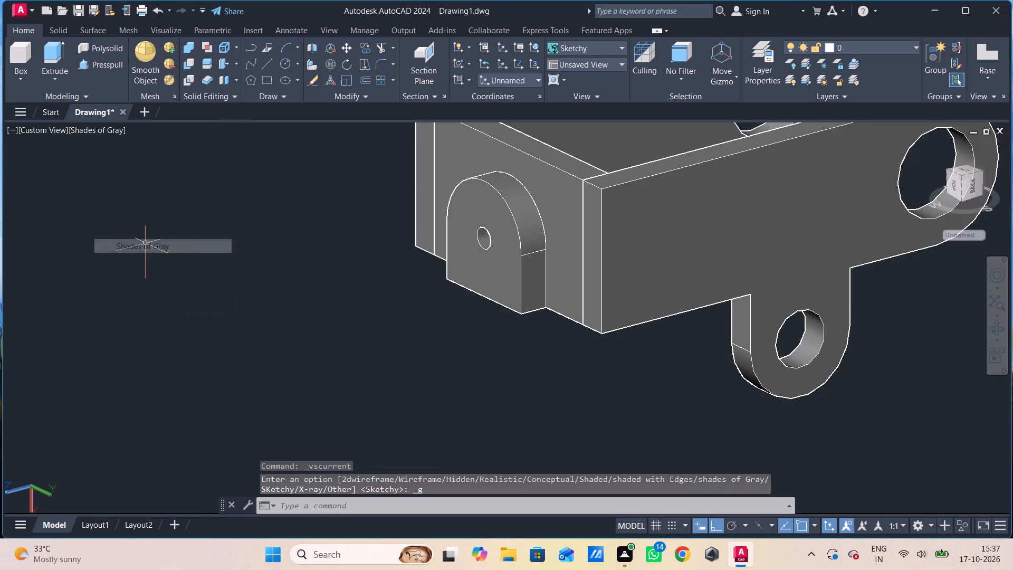
scroll(295, 380, down, 1)
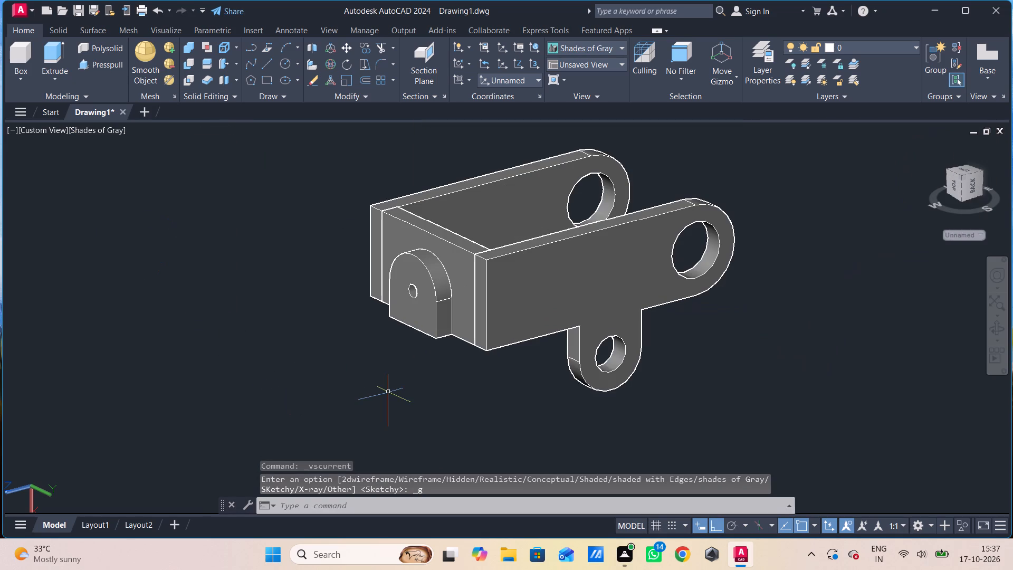
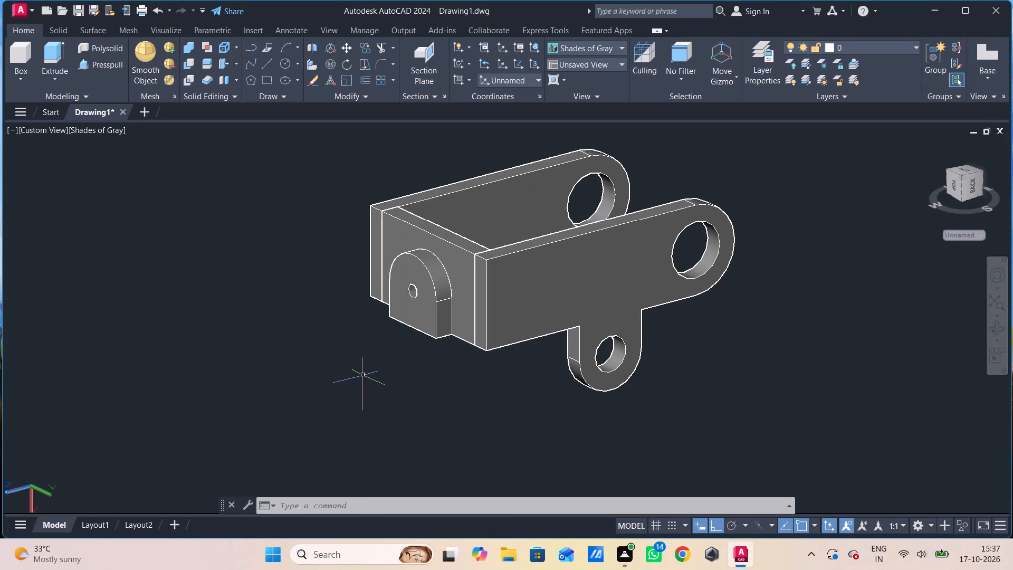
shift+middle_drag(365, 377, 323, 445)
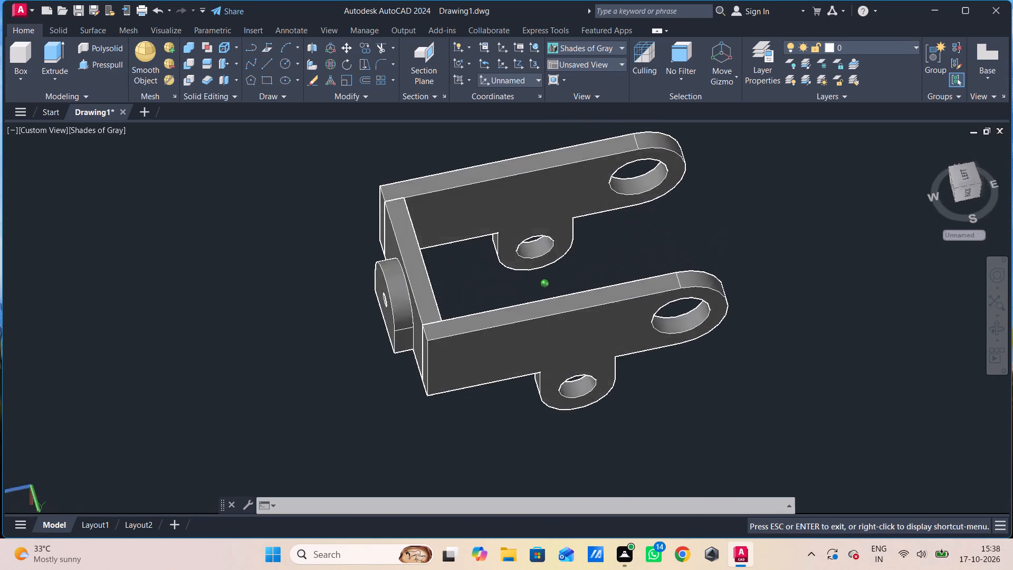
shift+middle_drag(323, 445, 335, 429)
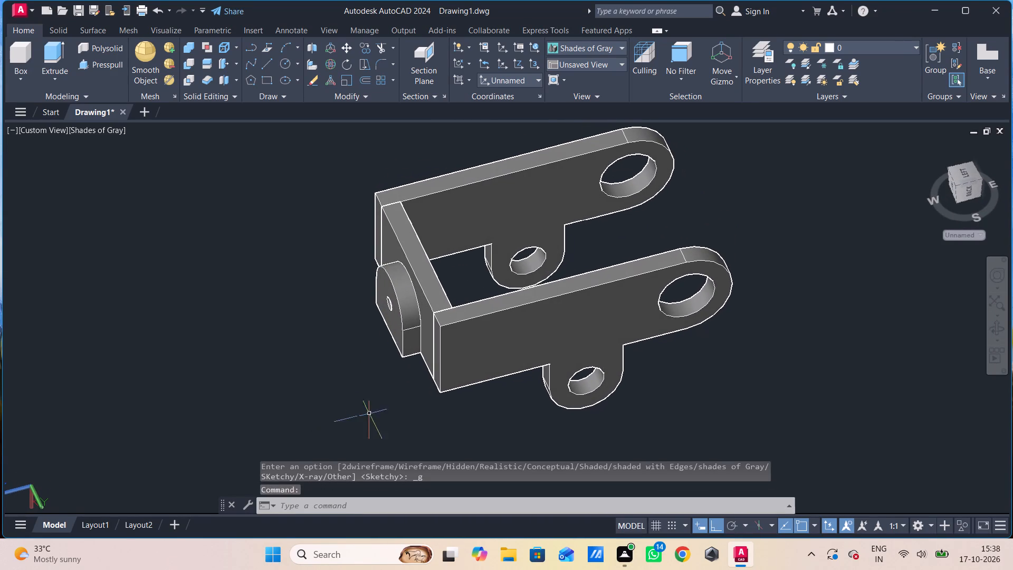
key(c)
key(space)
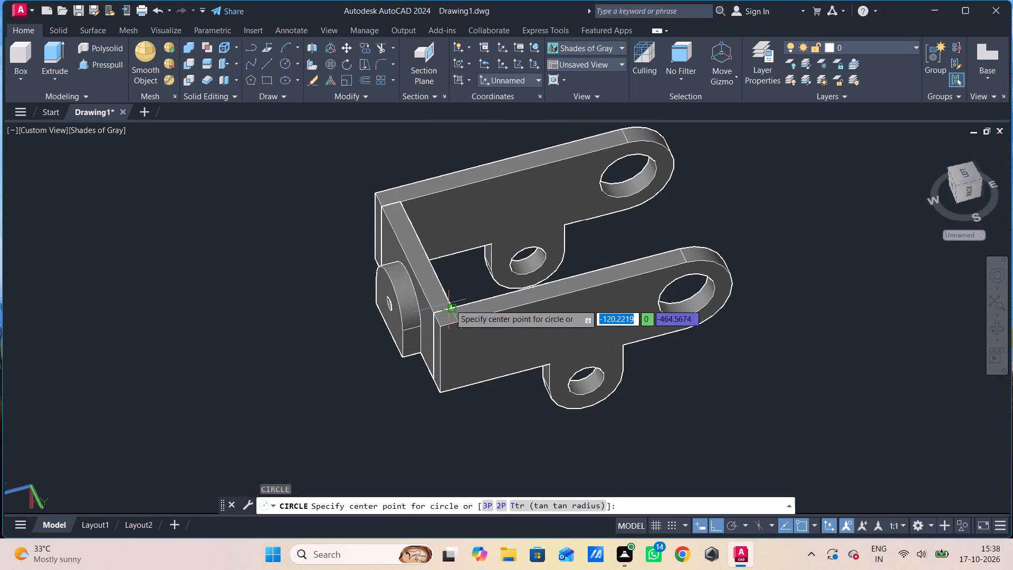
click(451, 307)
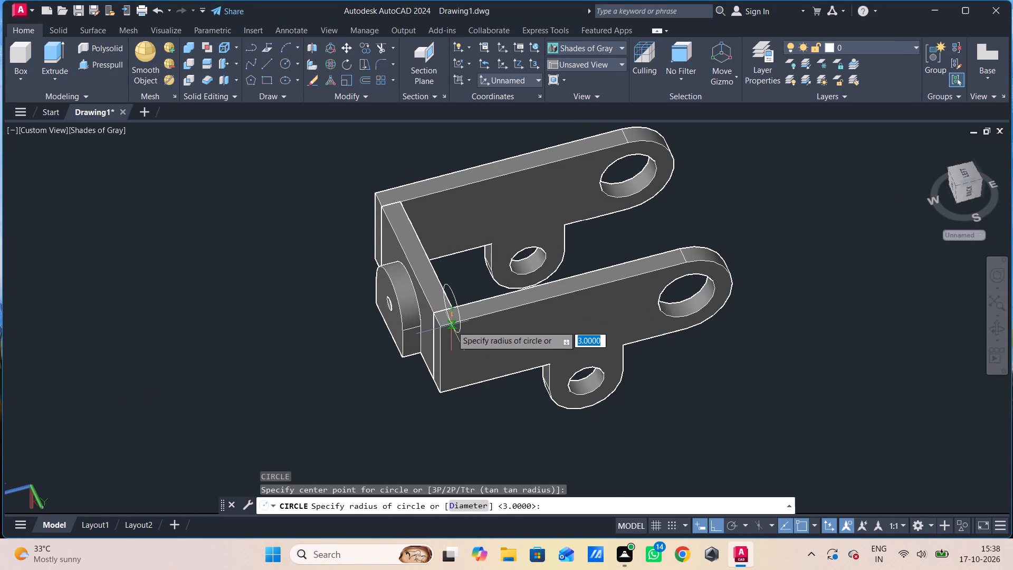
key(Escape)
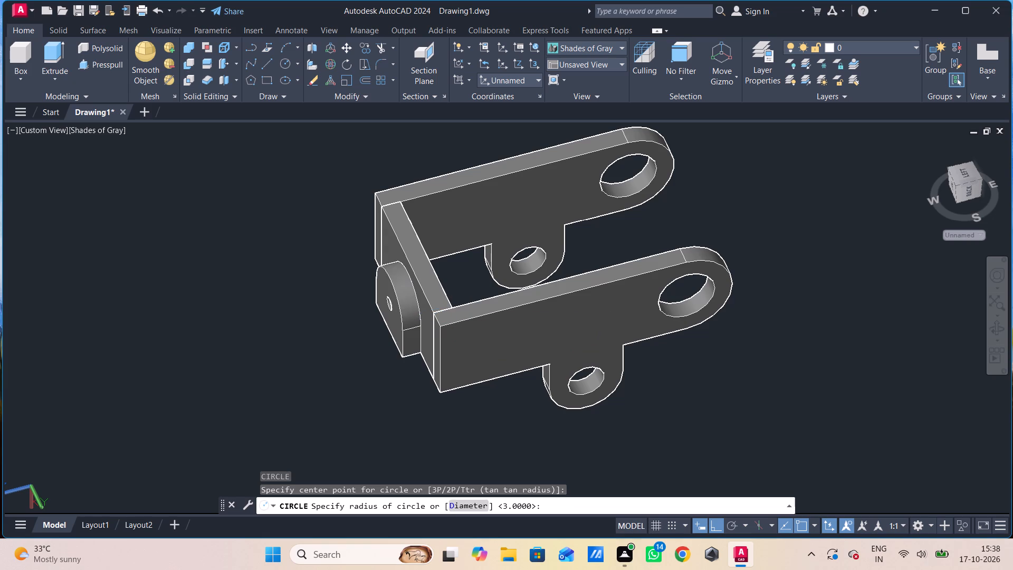
In the Top view, draw a circle of radius 8 centred on the inner corner where the end wall meets the side plate.
click(51, 129)
click(87, 165)
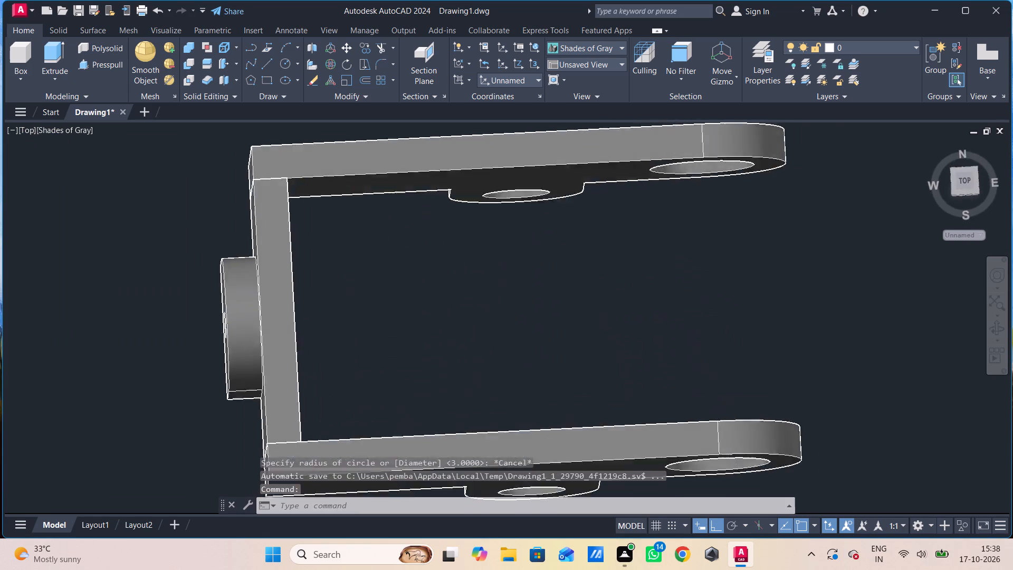
middle_drag(230, 361, 239, 294)
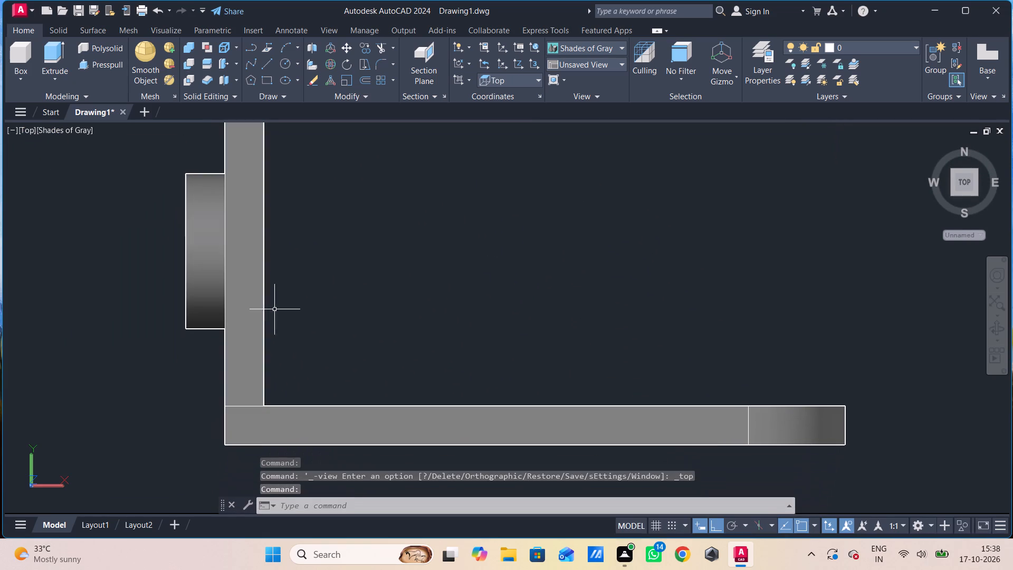
key(c)
key(space)
click(261, 406)
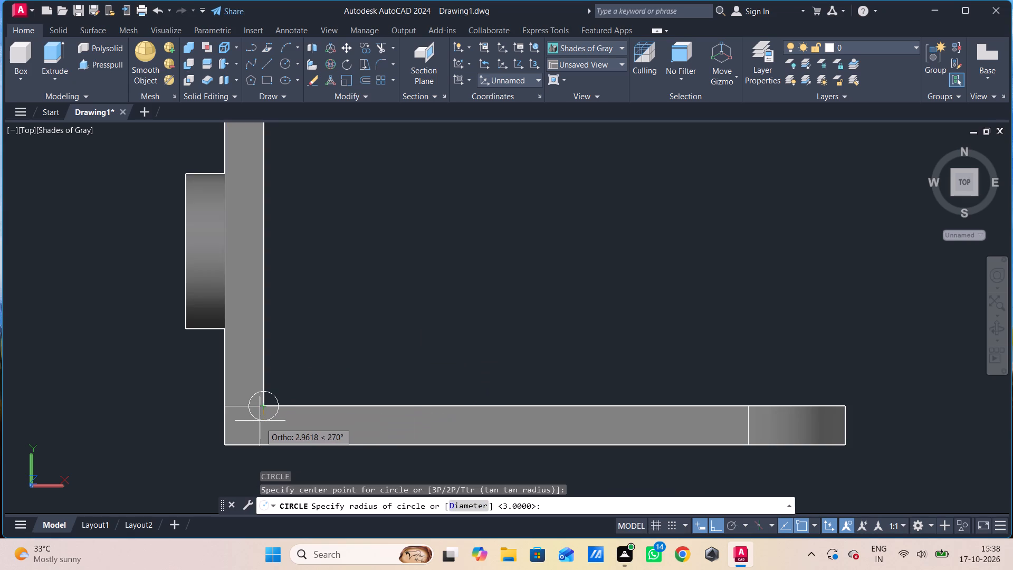
key(8)
key(Return)
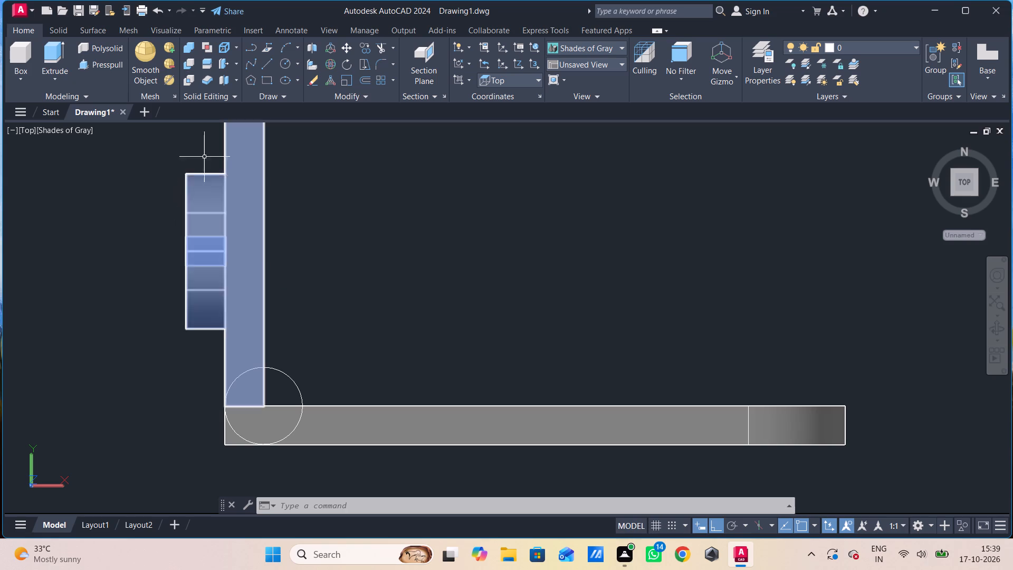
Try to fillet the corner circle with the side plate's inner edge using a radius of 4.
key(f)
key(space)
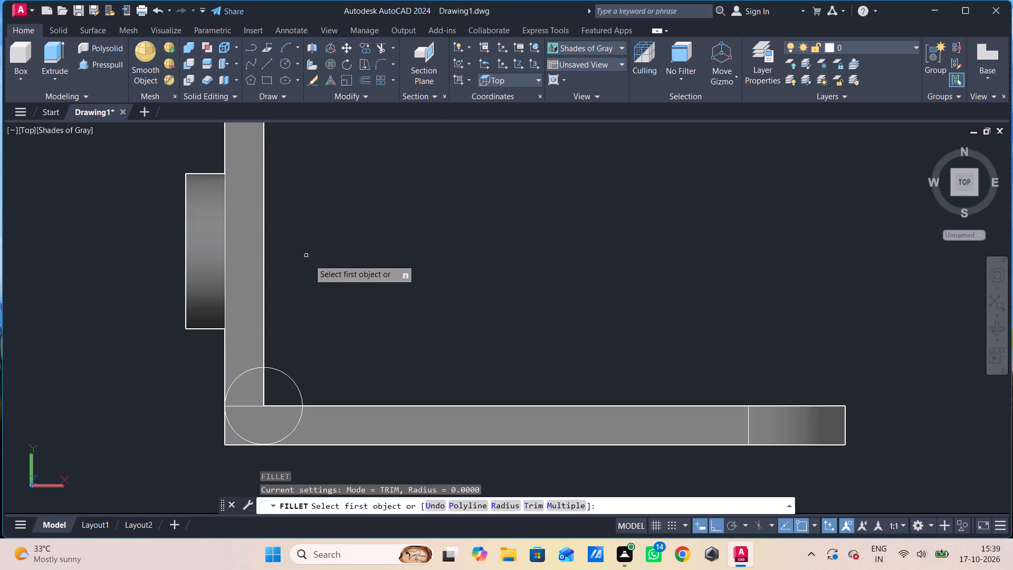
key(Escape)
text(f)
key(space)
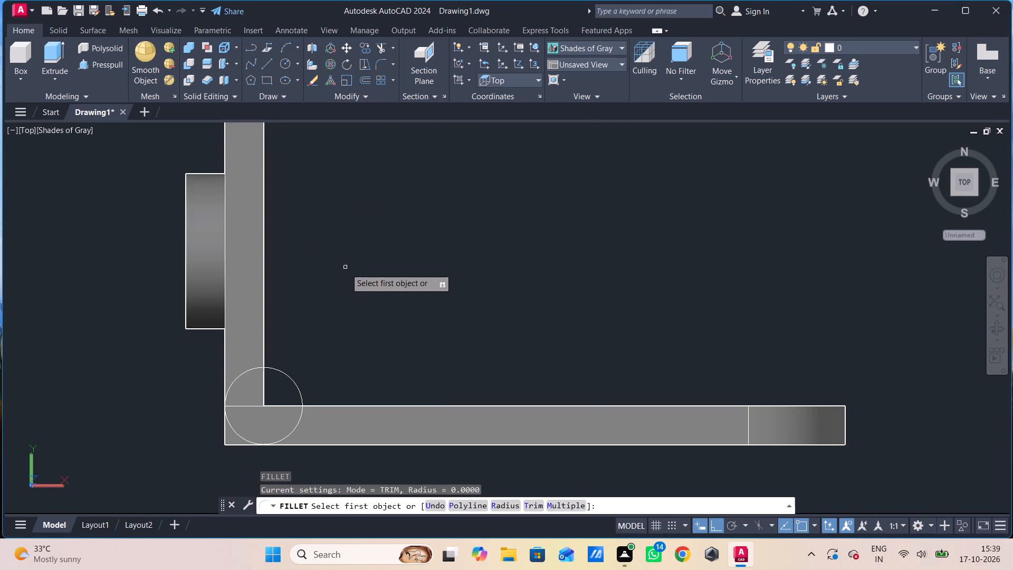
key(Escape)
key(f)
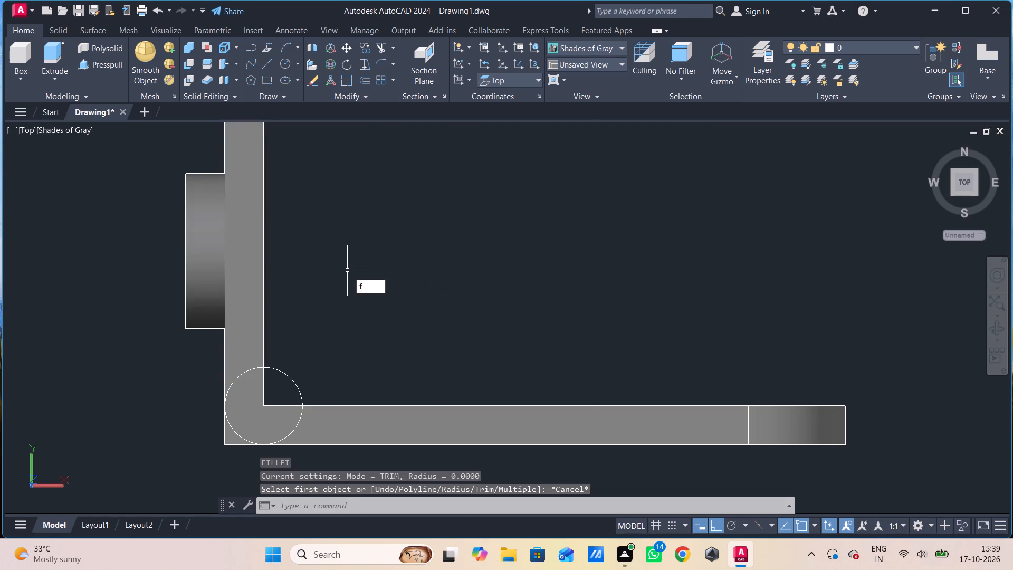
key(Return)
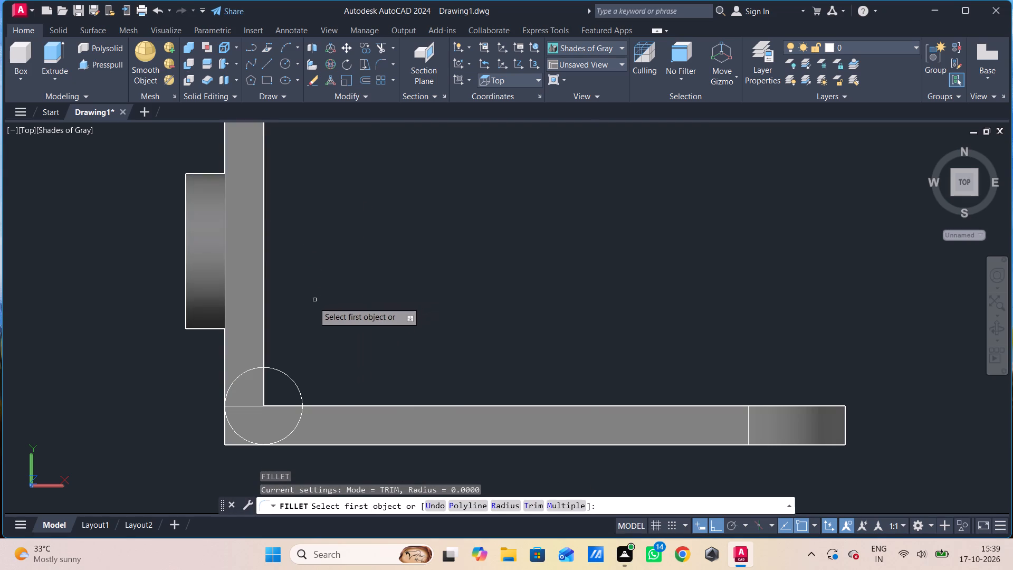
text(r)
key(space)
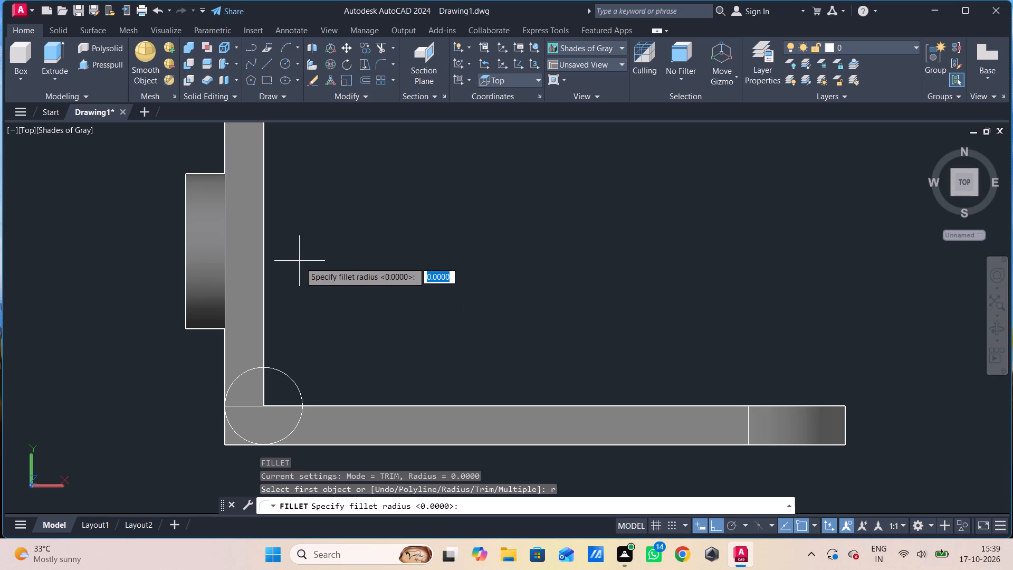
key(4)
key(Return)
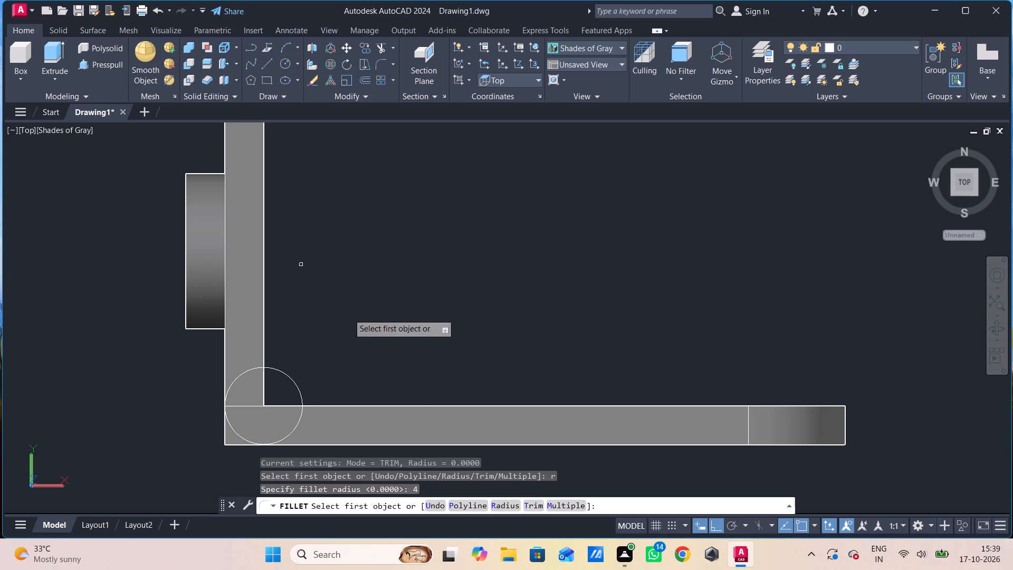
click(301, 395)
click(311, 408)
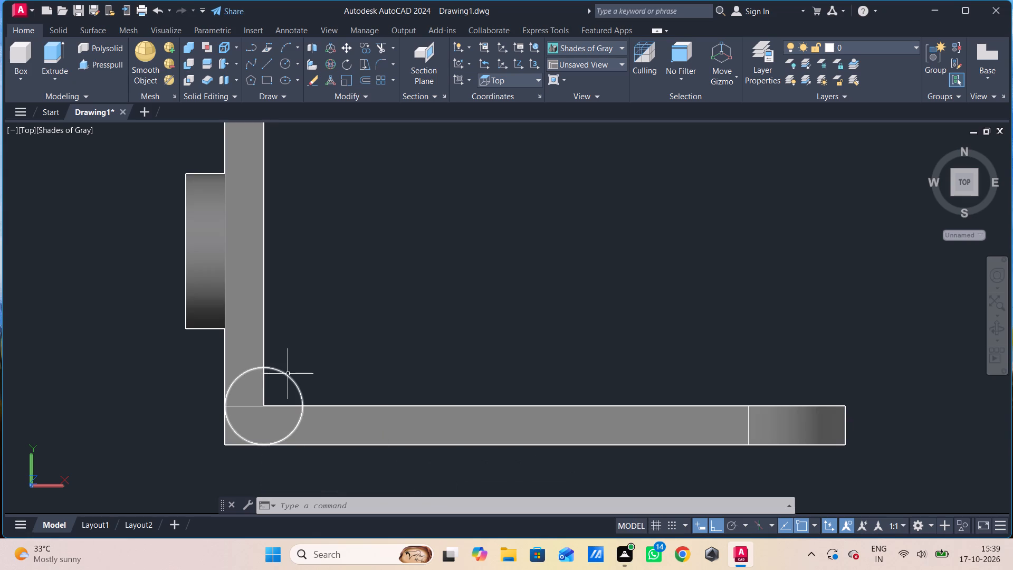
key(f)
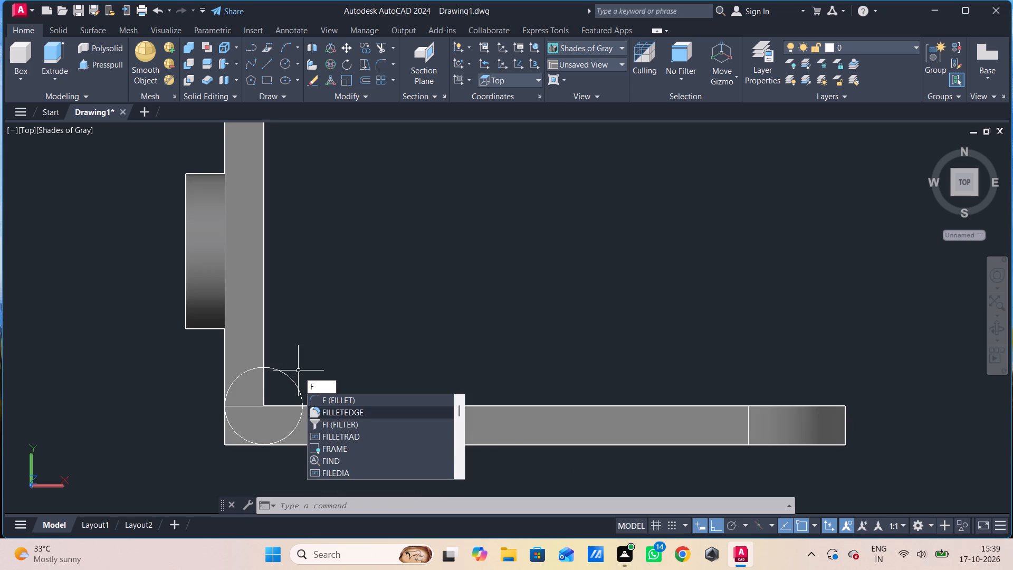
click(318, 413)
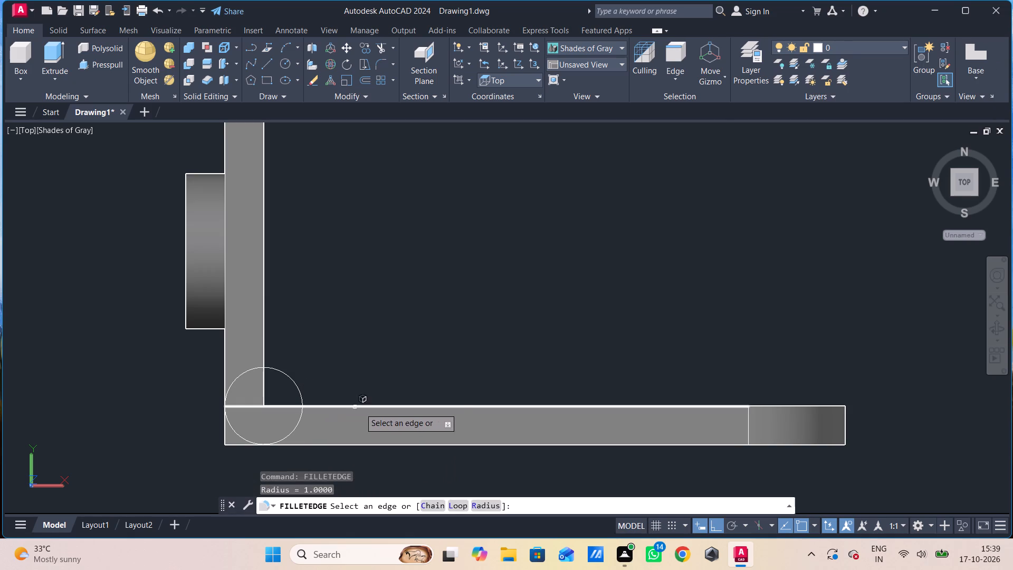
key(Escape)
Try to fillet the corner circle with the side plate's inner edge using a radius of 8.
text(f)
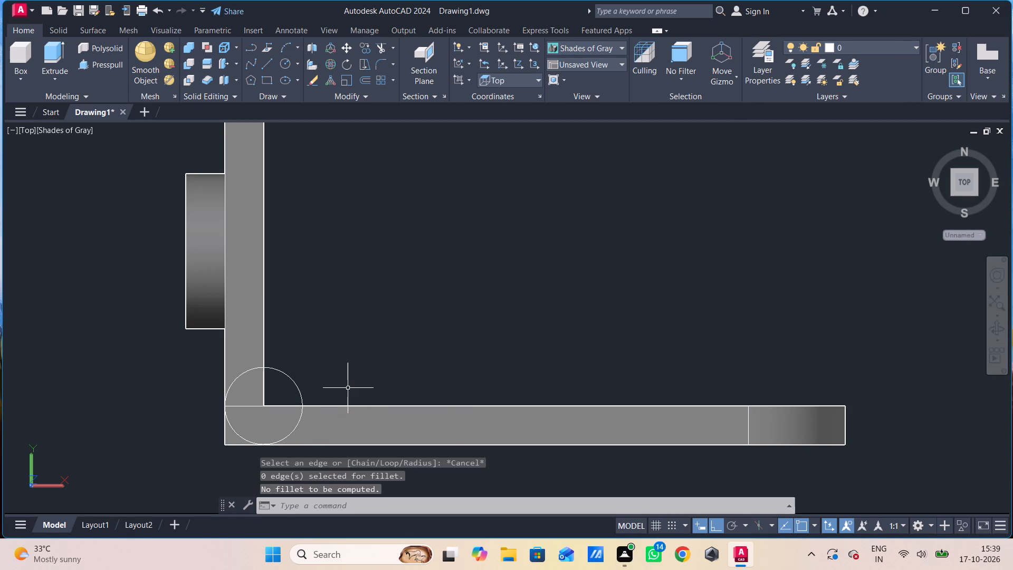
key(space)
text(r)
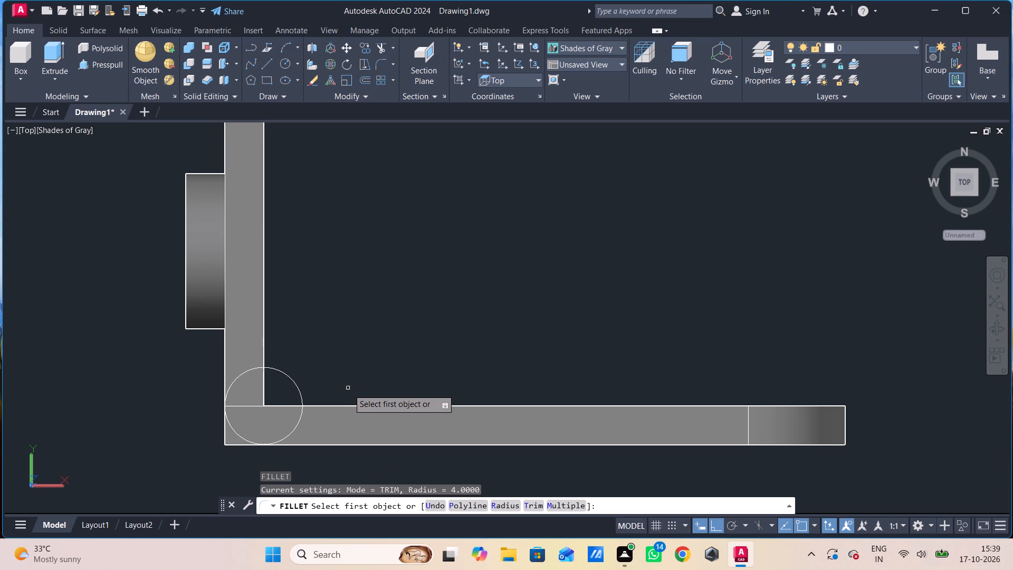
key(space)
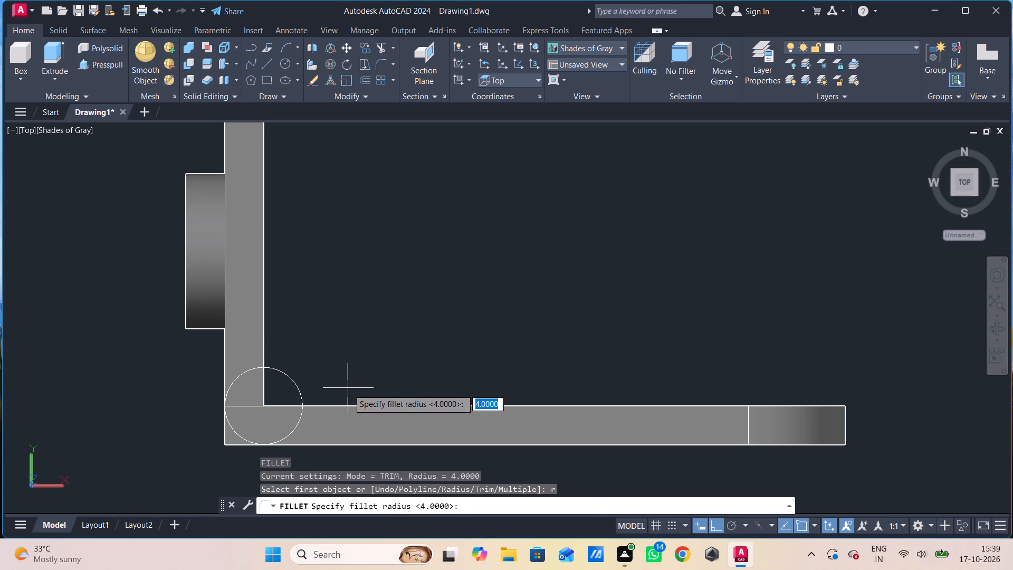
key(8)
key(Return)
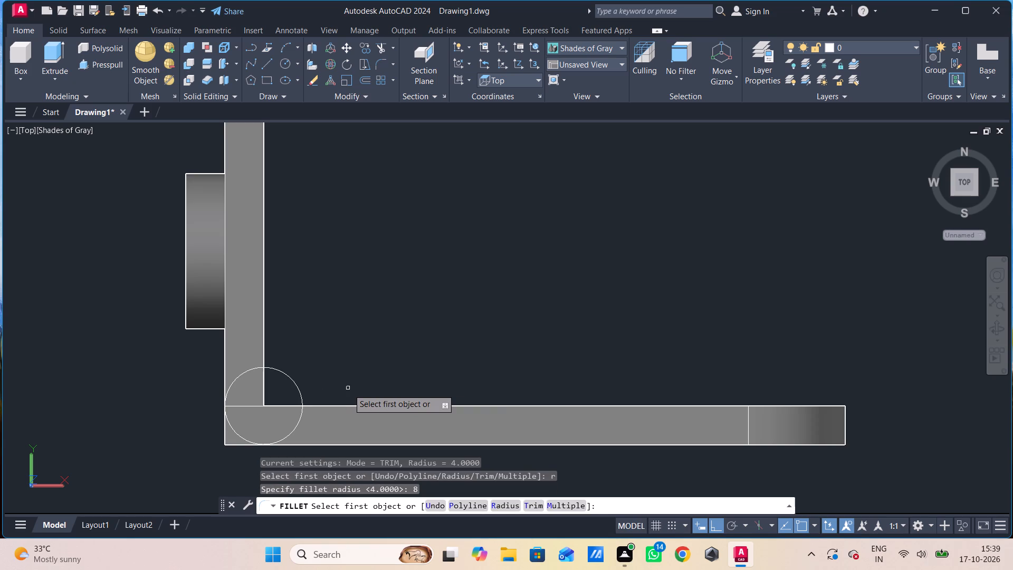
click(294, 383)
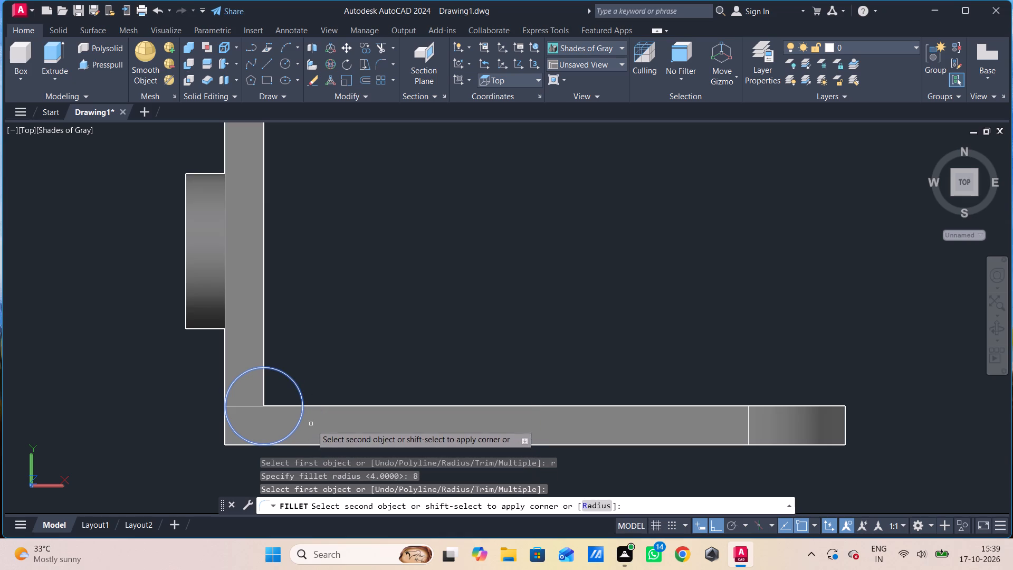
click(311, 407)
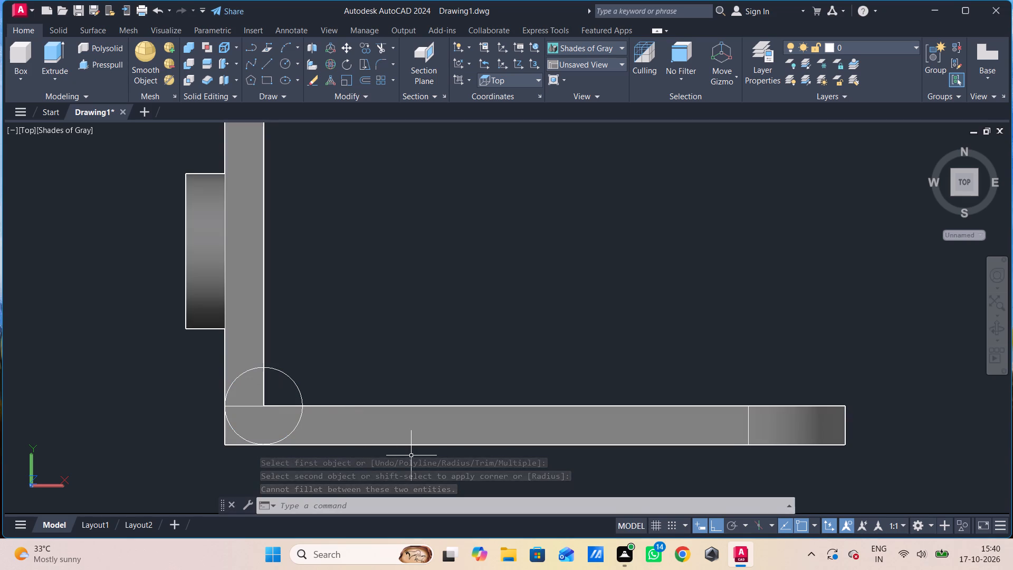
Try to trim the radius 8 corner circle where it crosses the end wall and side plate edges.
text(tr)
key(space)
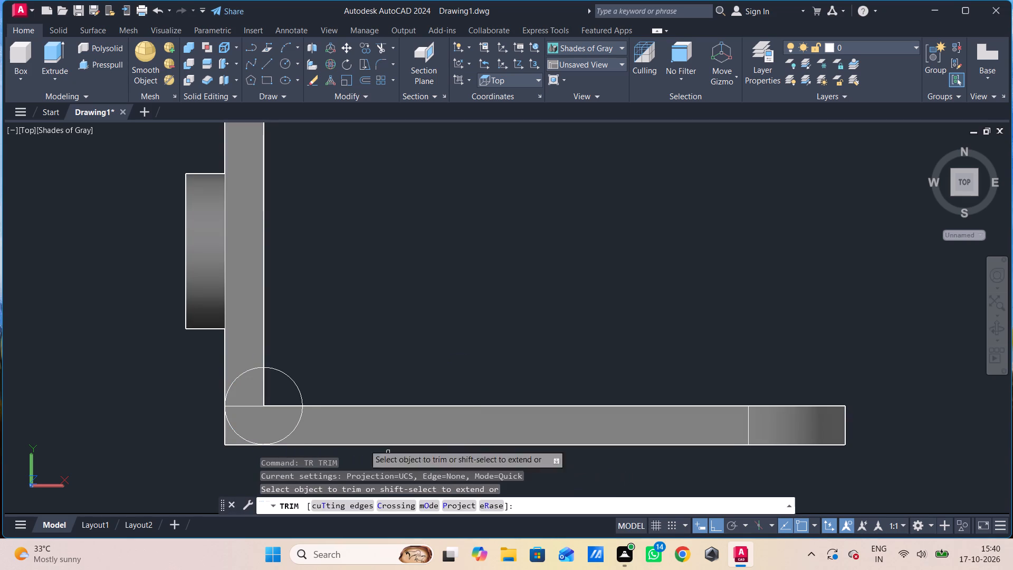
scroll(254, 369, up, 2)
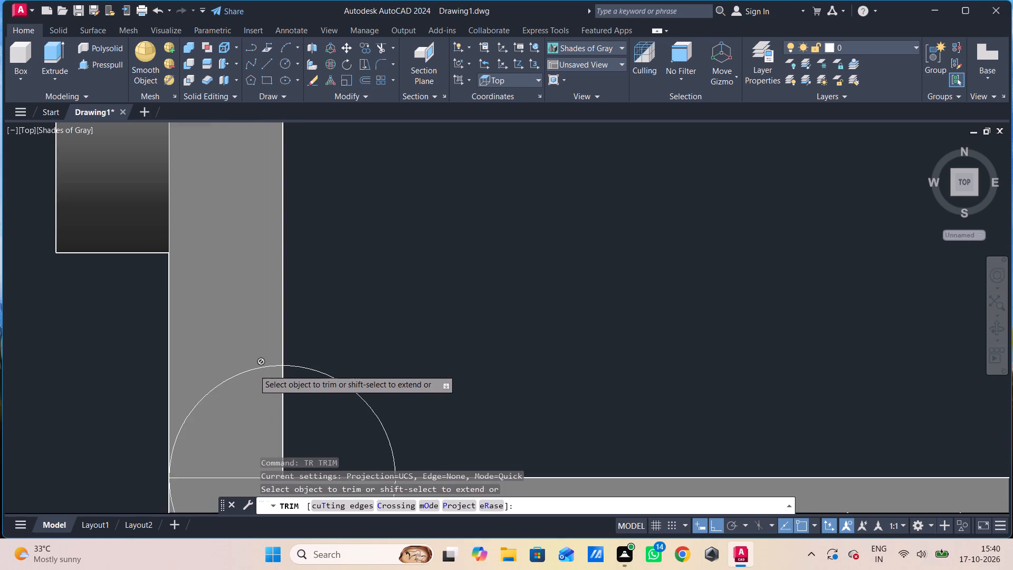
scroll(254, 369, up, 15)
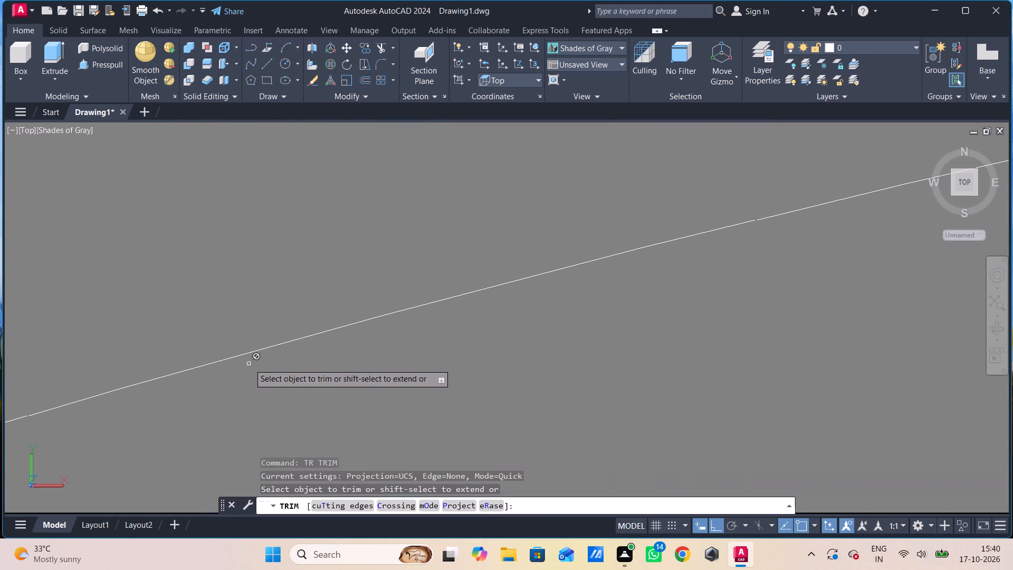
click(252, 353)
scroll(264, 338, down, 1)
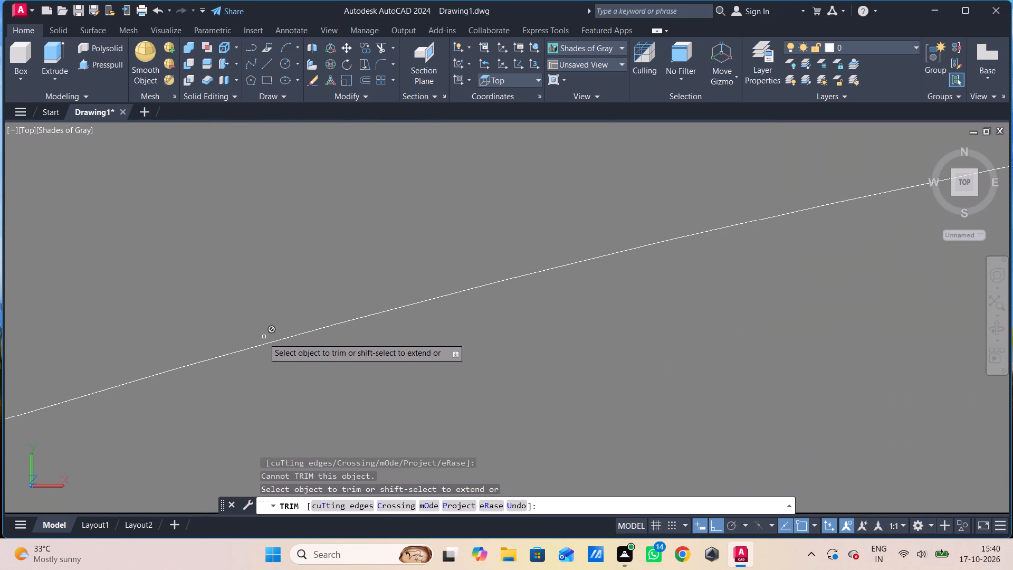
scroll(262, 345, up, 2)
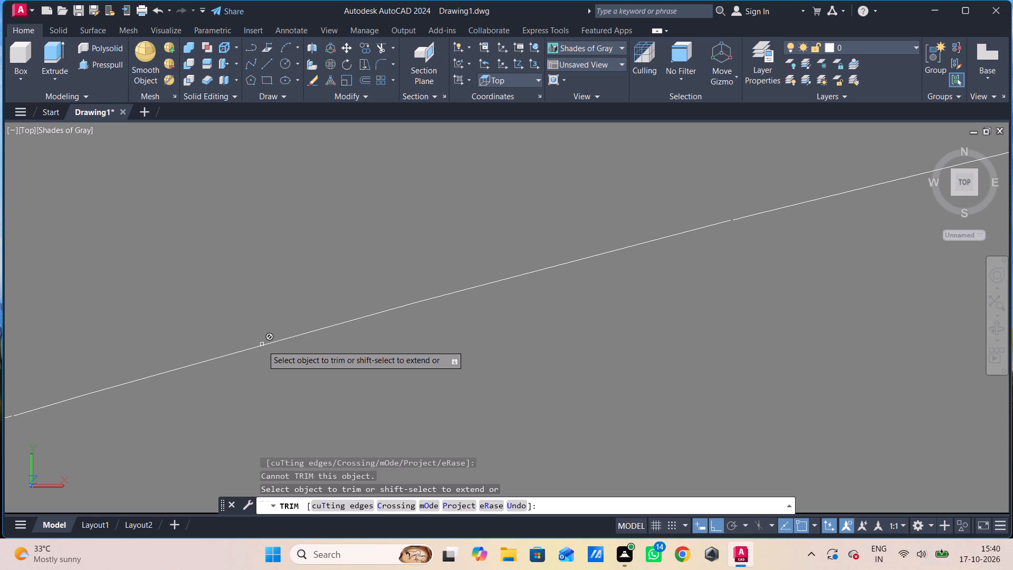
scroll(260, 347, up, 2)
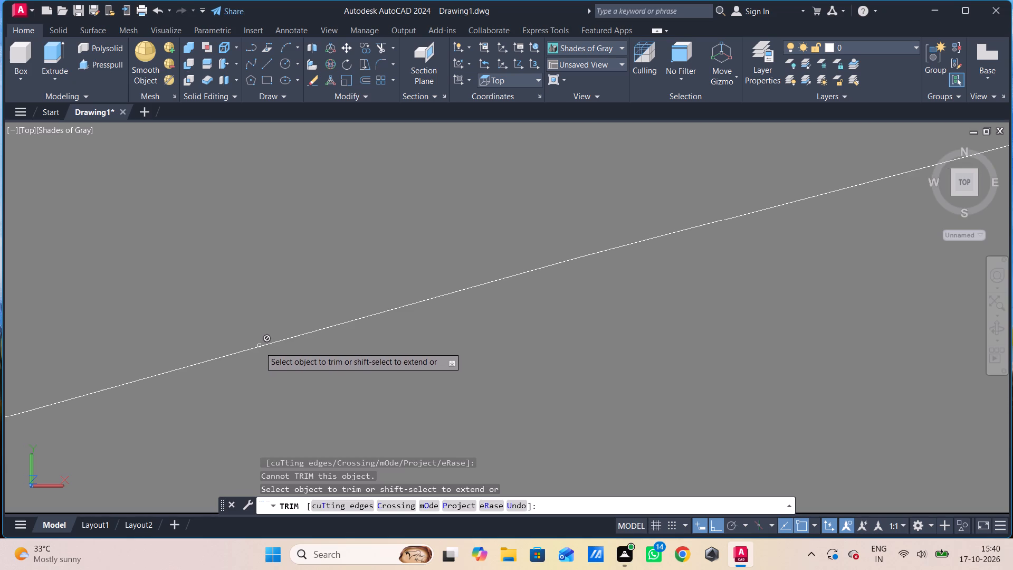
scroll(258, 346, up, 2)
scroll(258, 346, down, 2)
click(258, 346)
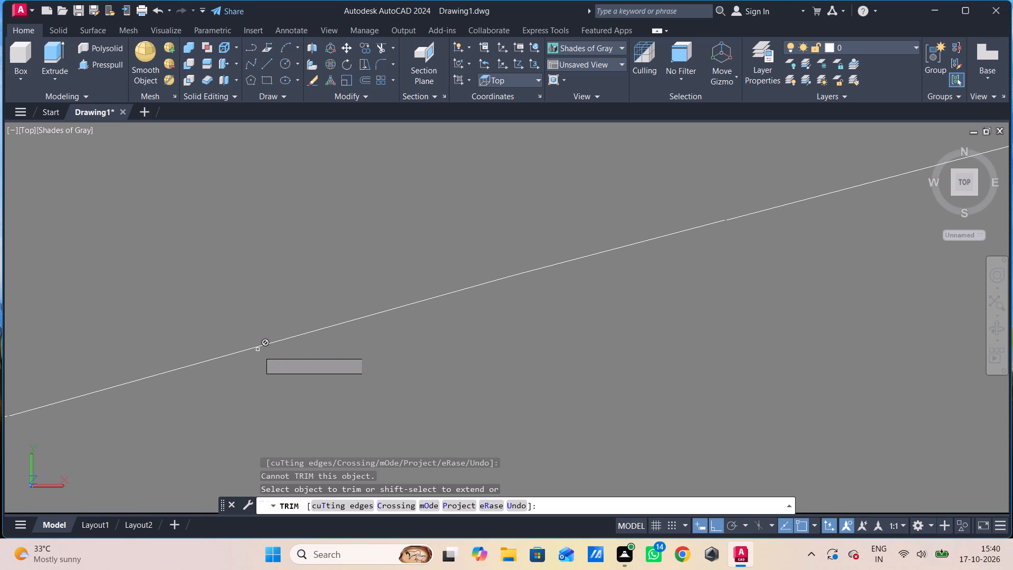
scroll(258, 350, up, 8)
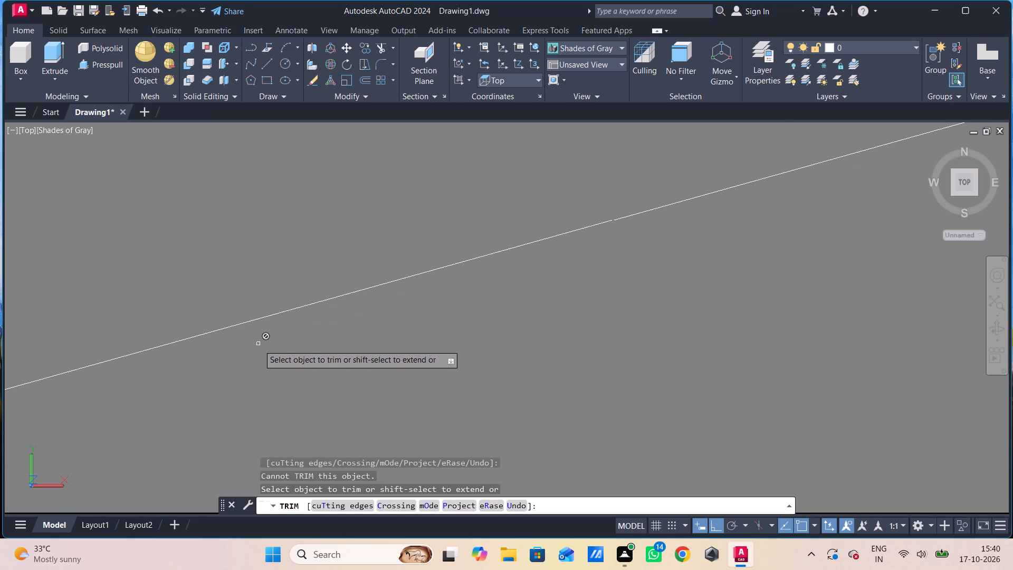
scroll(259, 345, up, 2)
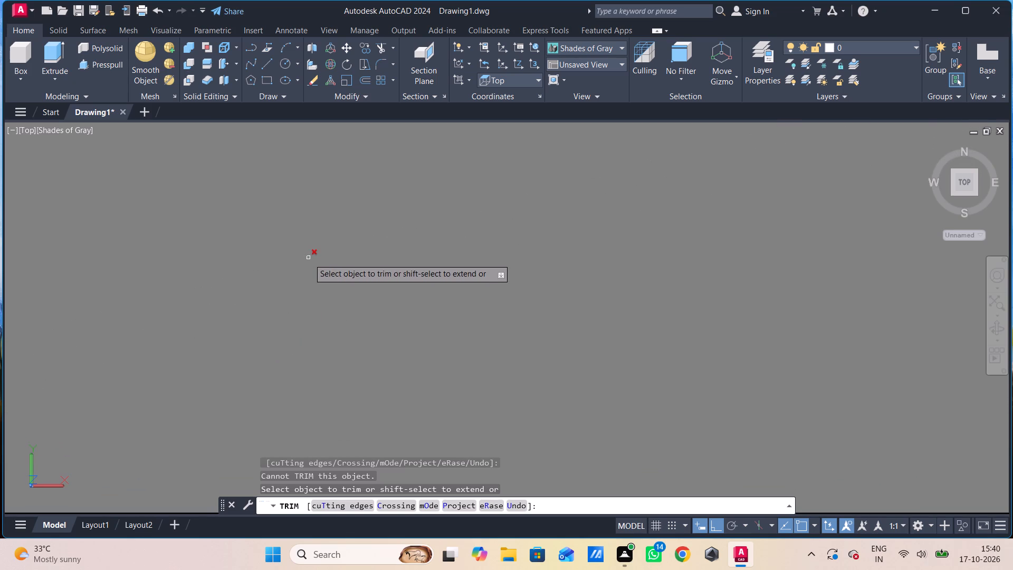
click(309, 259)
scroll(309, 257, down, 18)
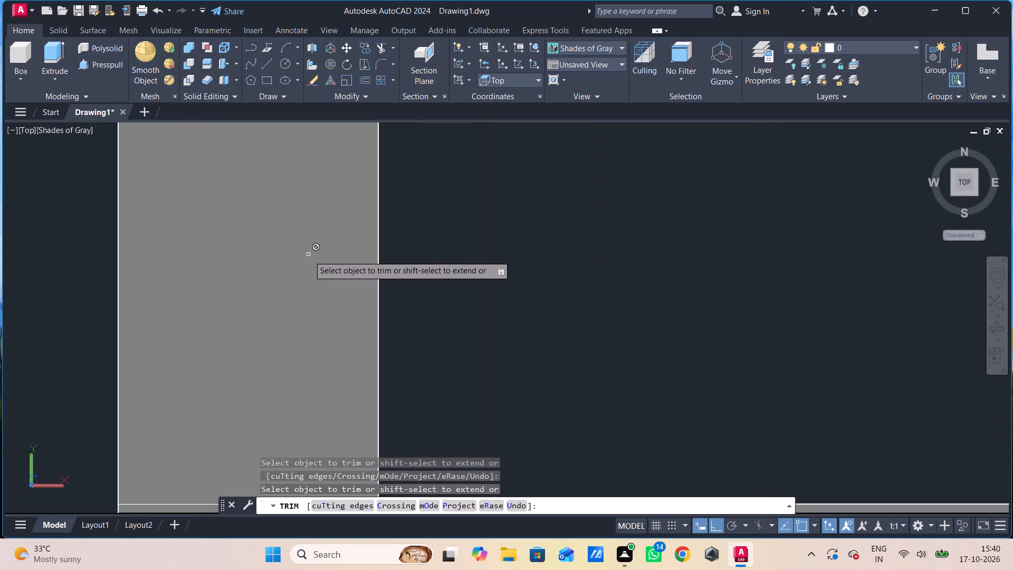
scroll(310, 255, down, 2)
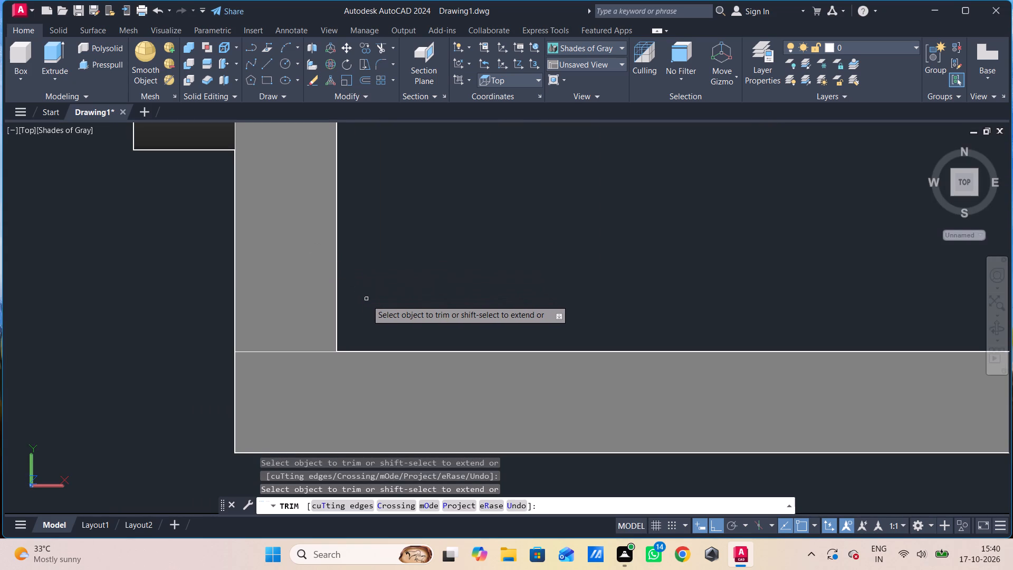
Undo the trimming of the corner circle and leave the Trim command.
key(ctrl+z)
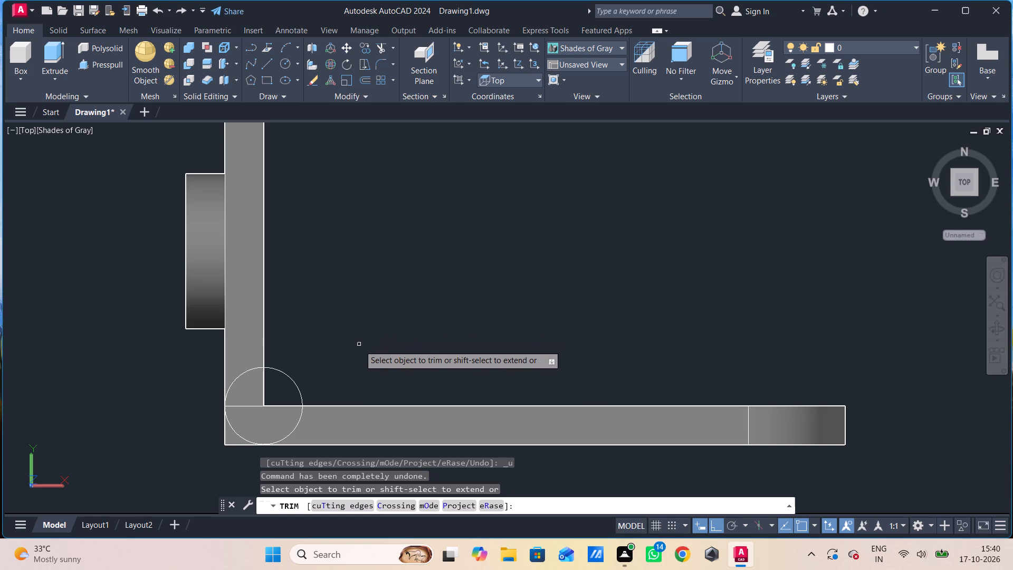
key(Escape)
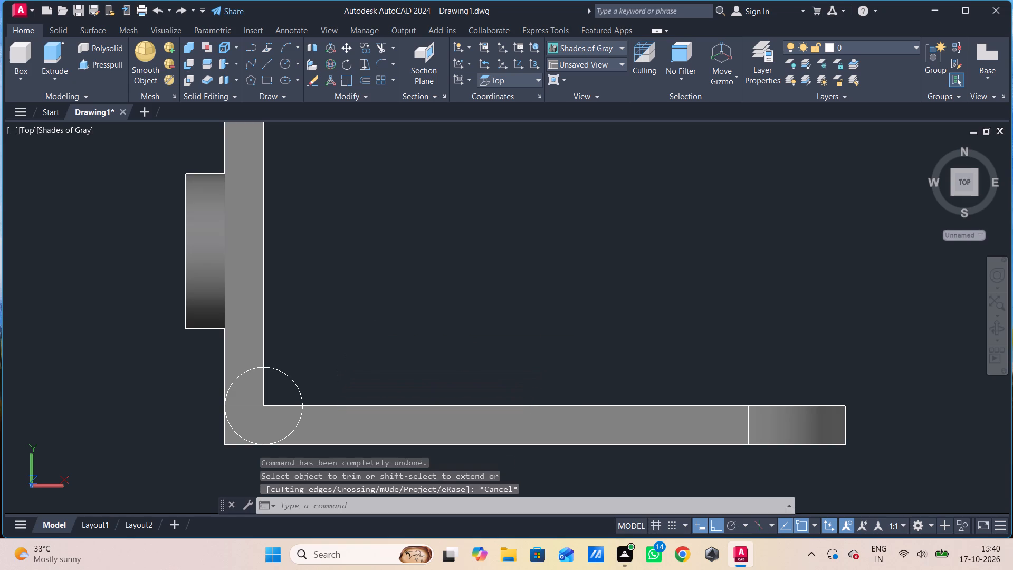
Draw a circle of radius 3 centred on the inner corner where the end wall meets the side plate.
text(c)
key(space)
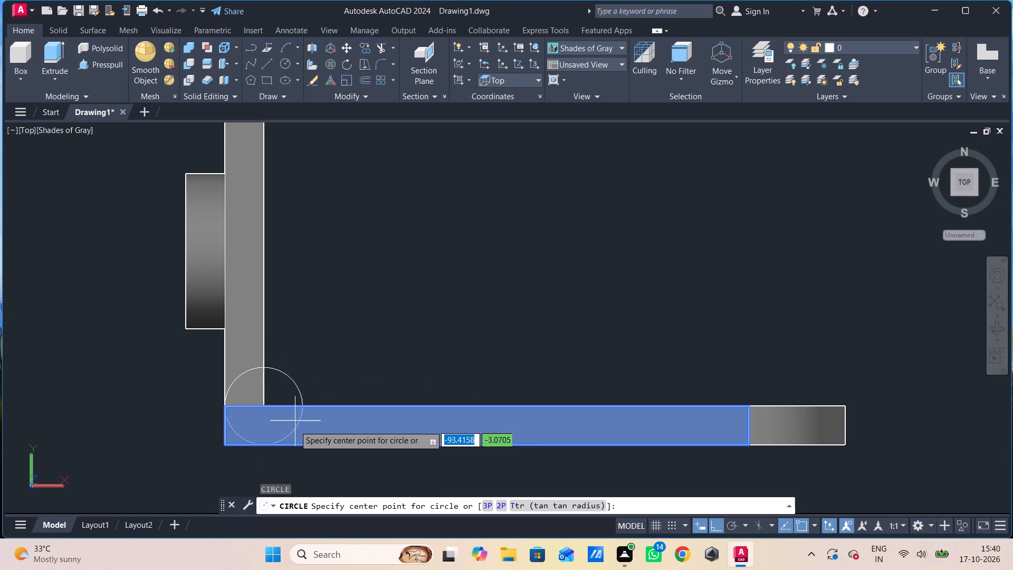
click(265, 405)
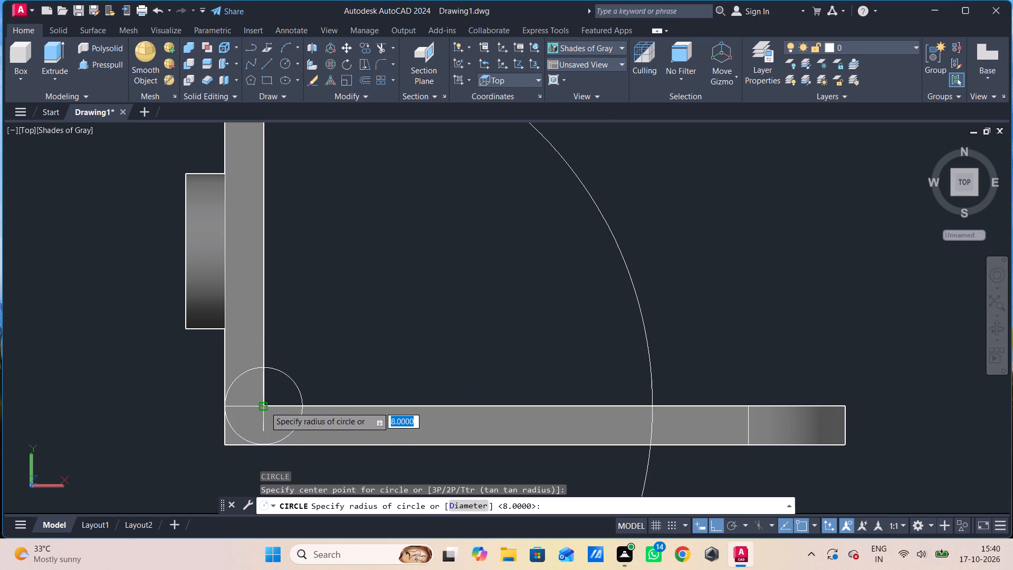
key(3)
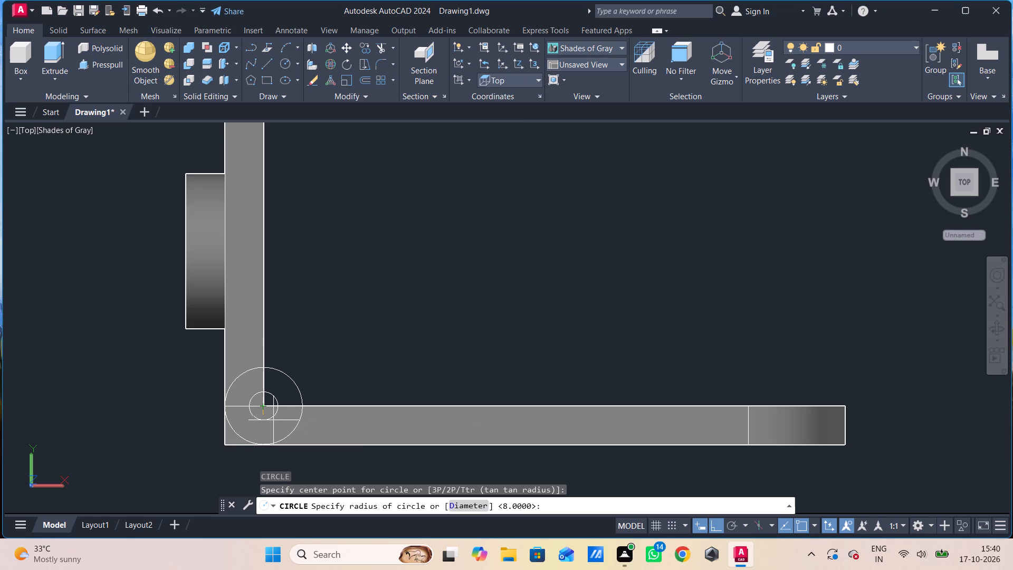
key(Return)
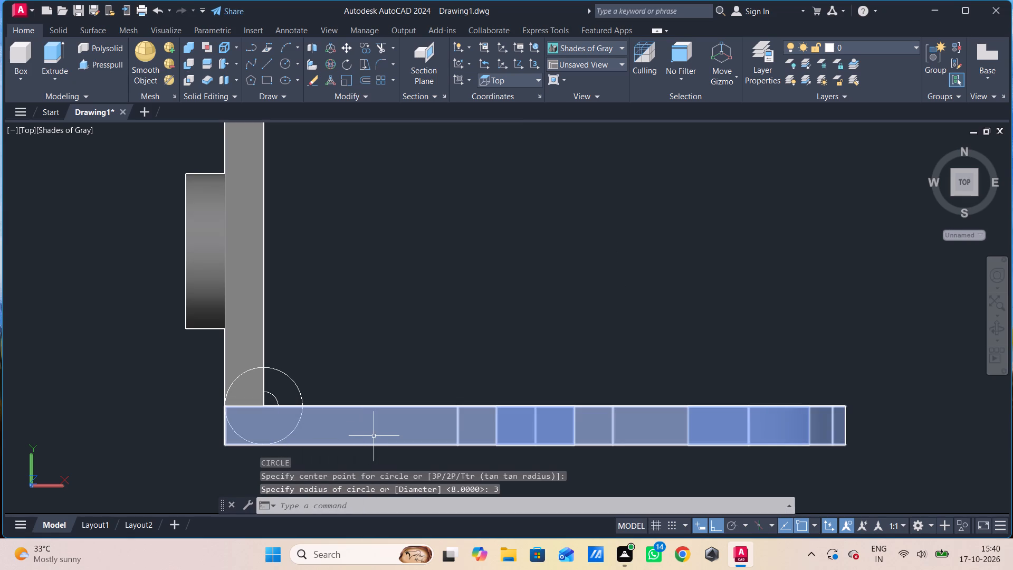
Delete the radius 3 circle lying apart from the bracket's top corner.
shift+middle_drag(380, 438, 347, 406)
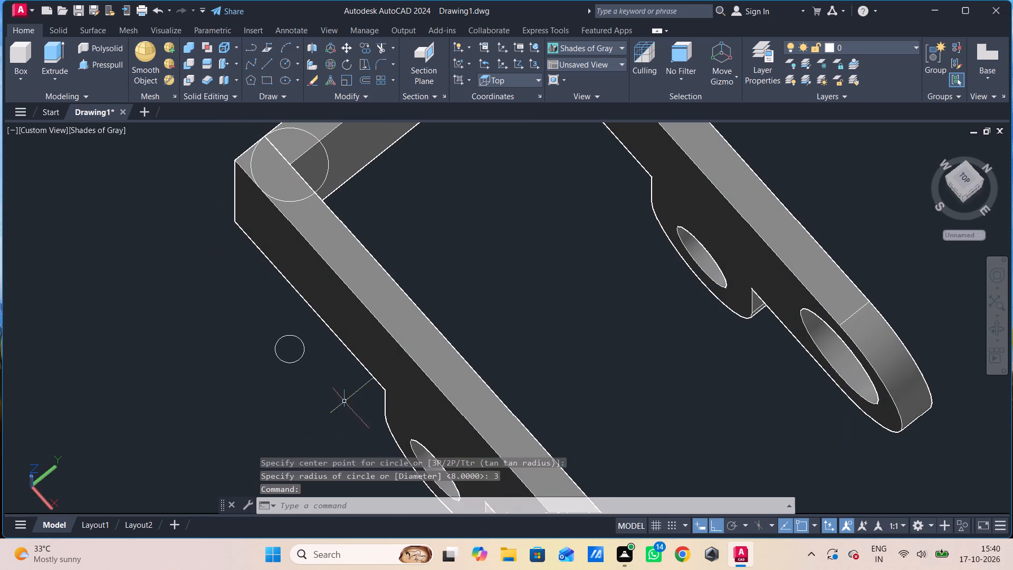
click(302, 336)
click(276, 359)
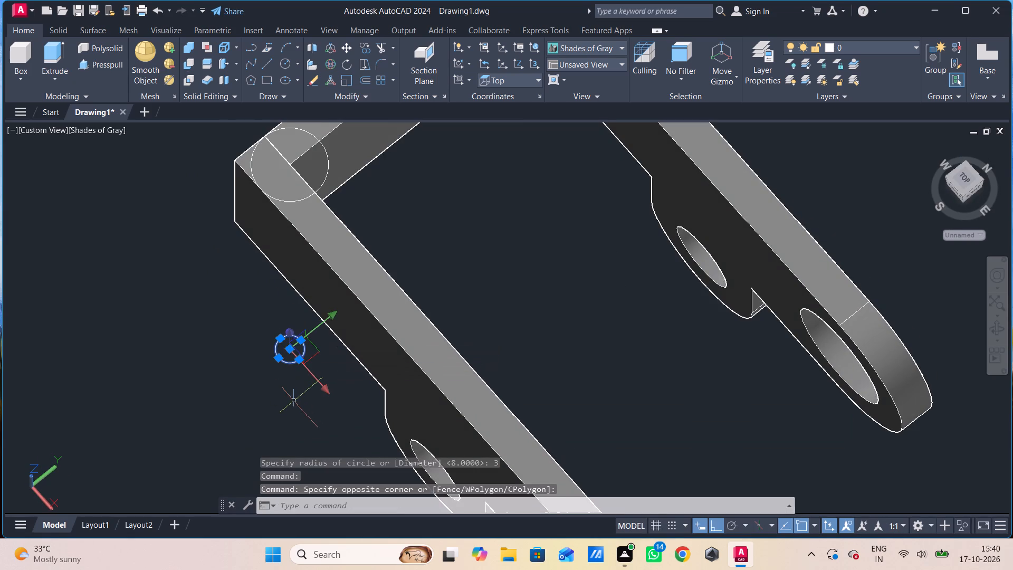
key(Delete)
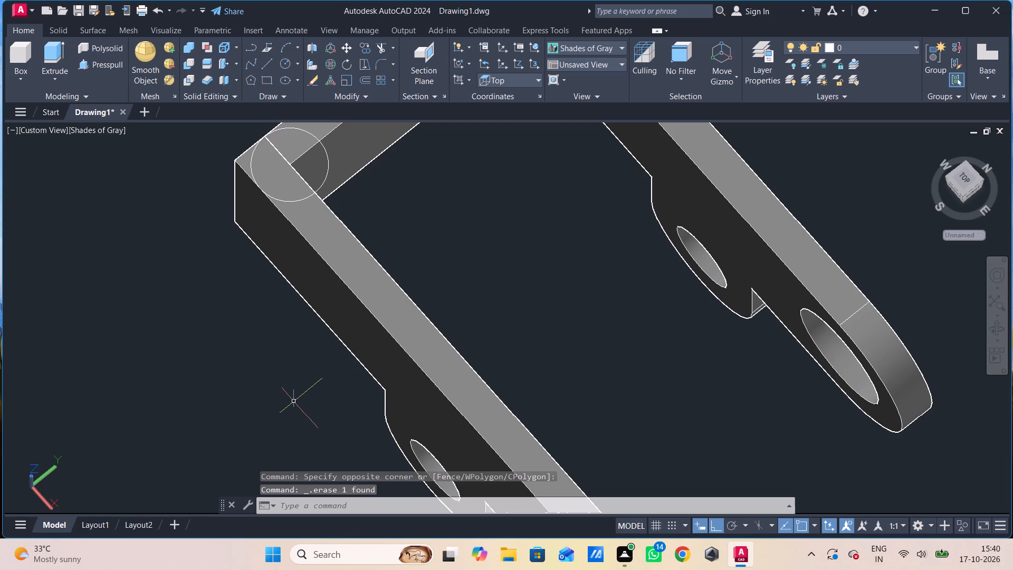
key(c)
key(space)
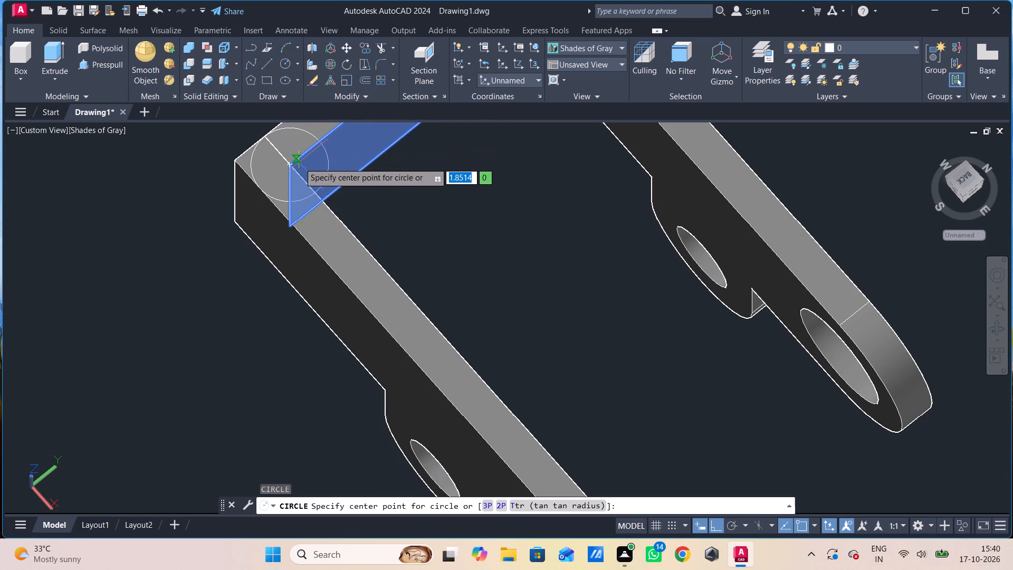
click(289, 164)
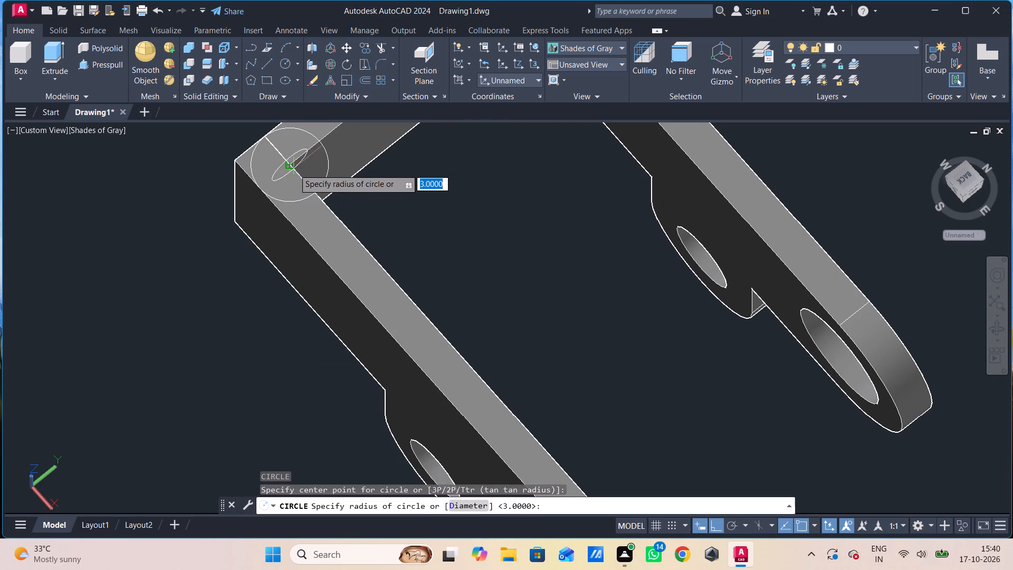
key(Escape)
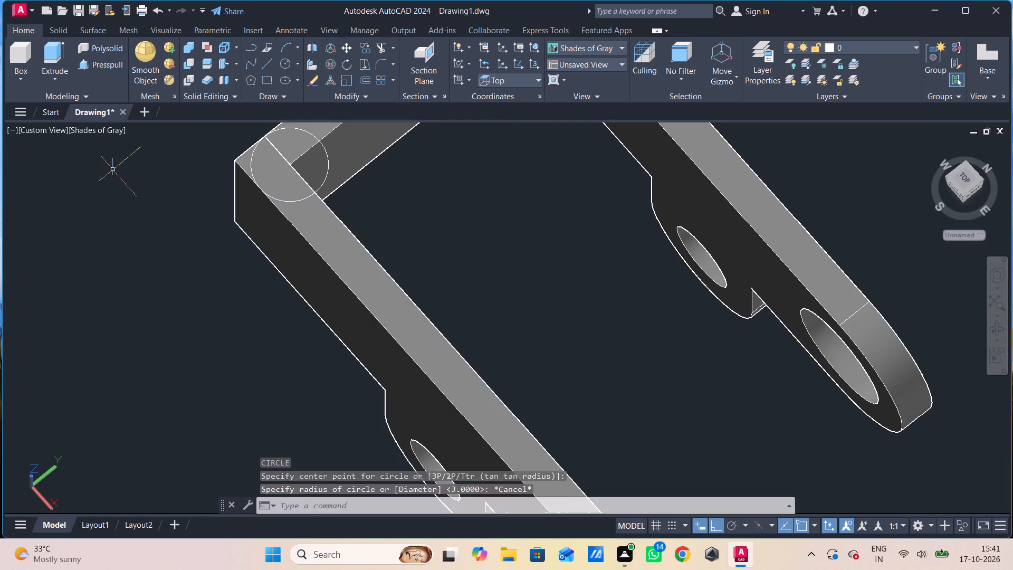
In the Top view, draw a circle of radius 3 centred on the inner corner of the end wall and side plate.
click(51, 127)
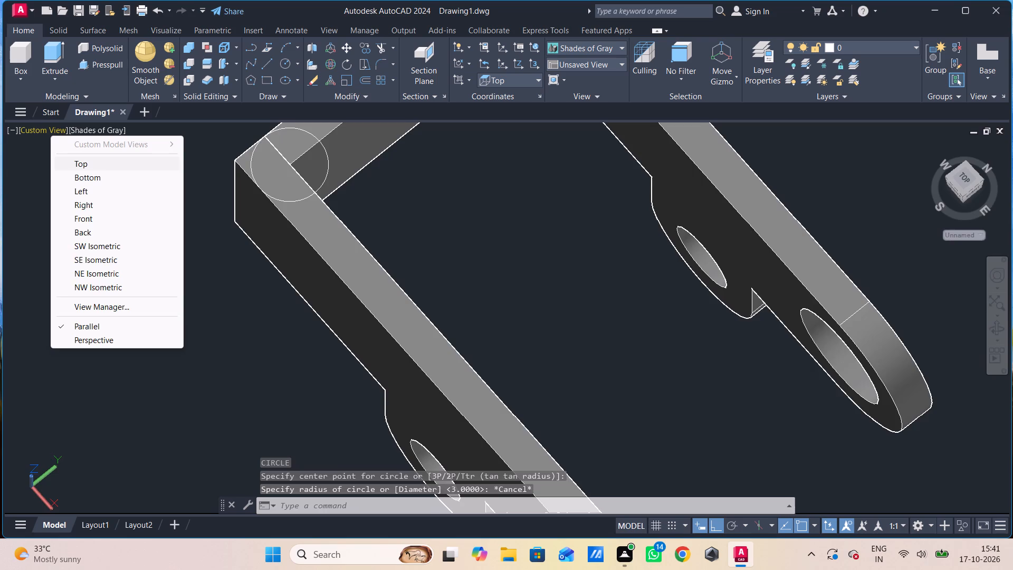
click(87, 166)
middle_drag(240, 325, 236, 294)
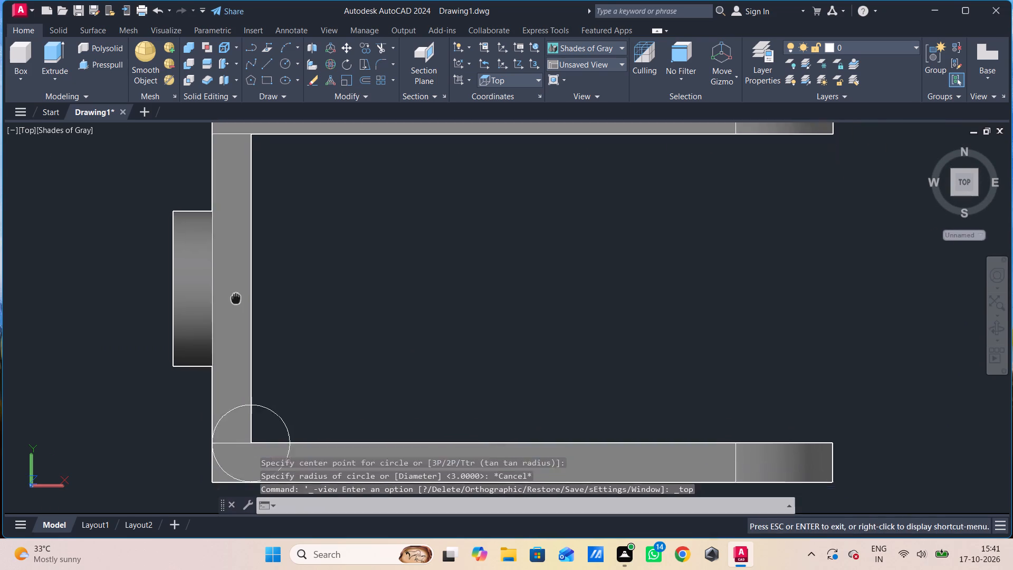
middle_drag(236, 294, 235, 191)
key(c)
key(space)
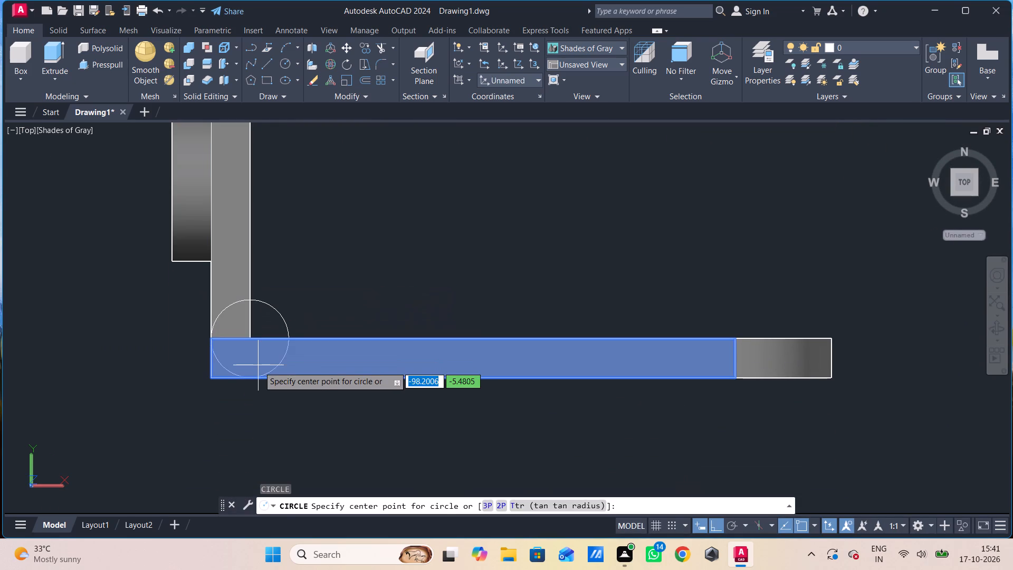
click(250, 339)
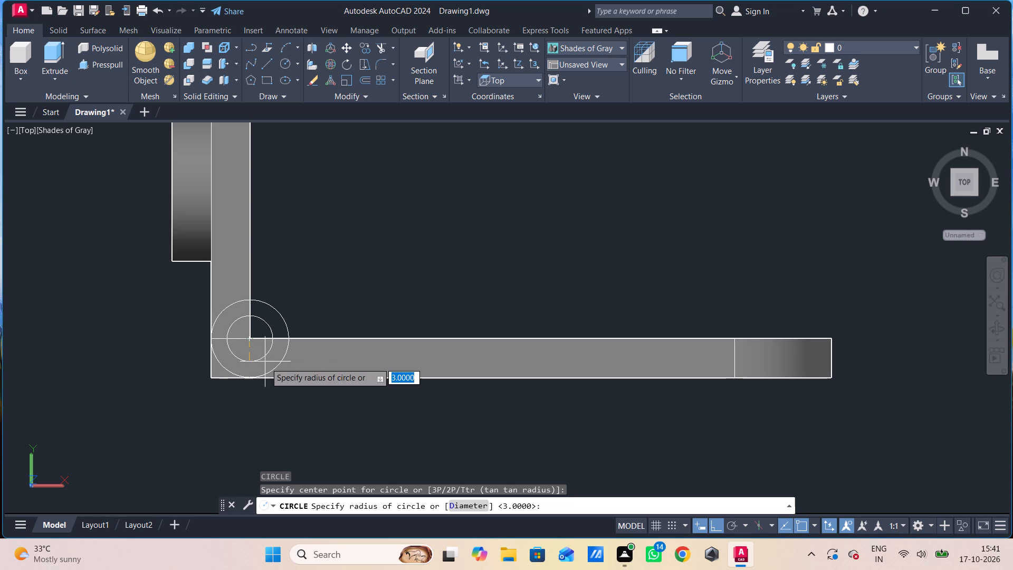
key(3)
key(Return)
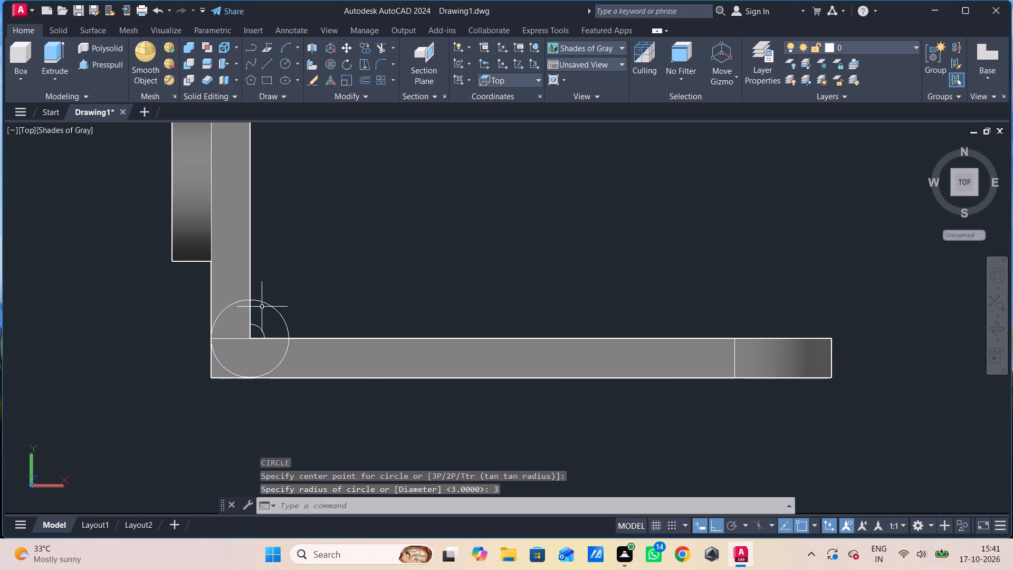
Examine where the radius 3 circle sits in 3D relative to the bracket's inner corner.
click(257, 326)
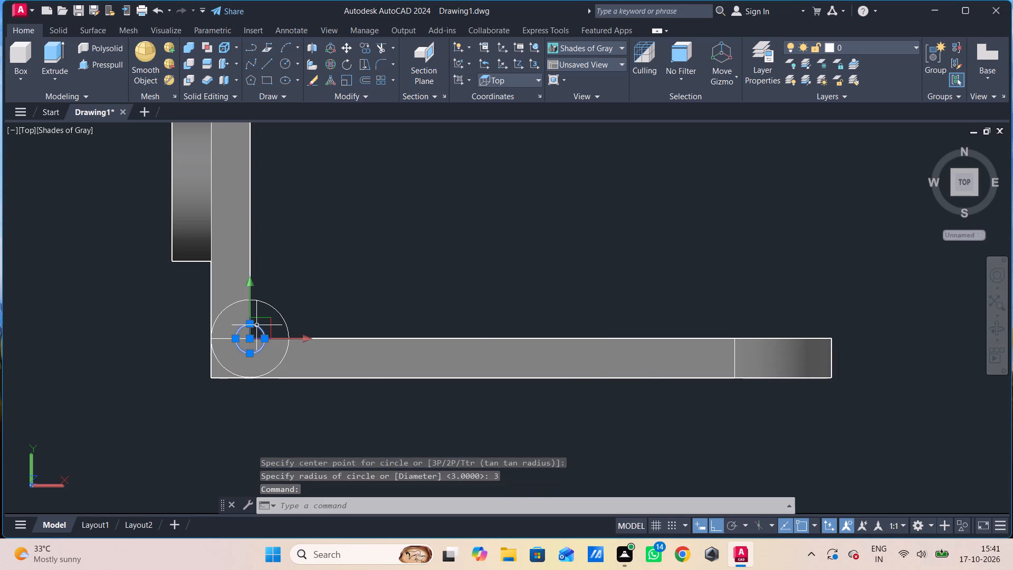
shift+middle_drag(446, 302, 402, 257)
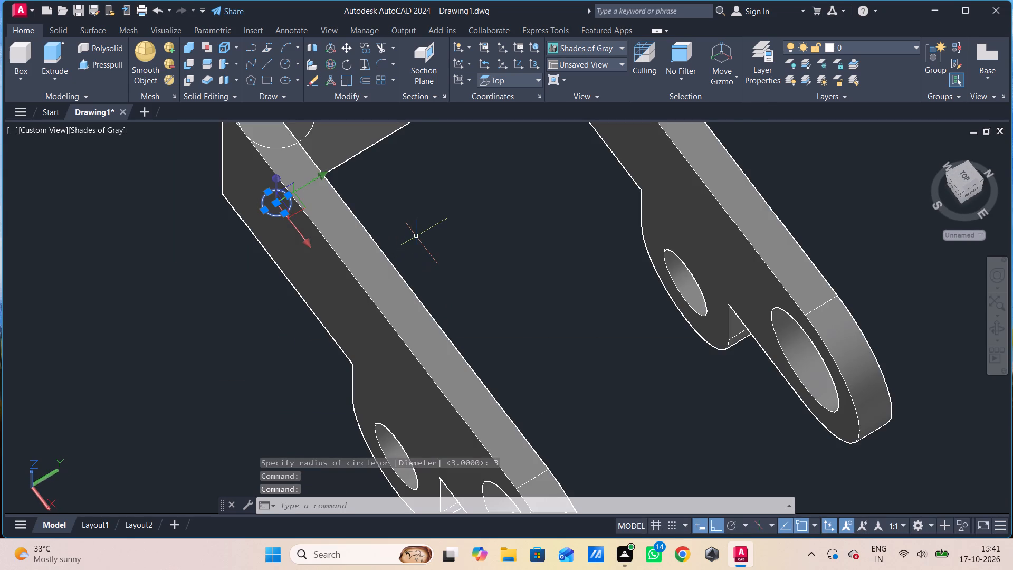
key(Escape)
shift+middle_drag(416, 237, 361, 218)
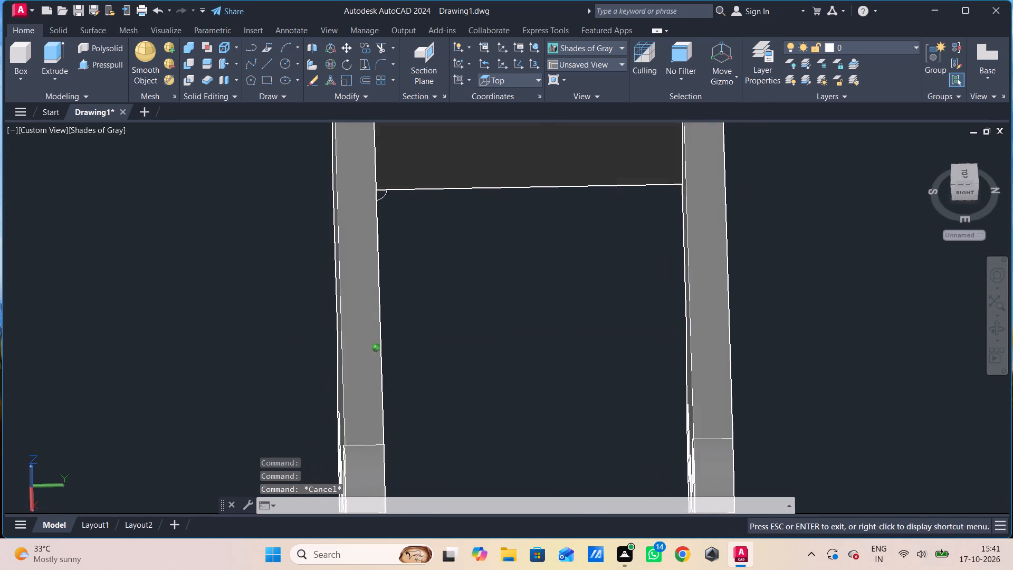
shift+middle_drag(361, 218, 499, 46)
shift+middle_drag(499, 46, 451, 112)
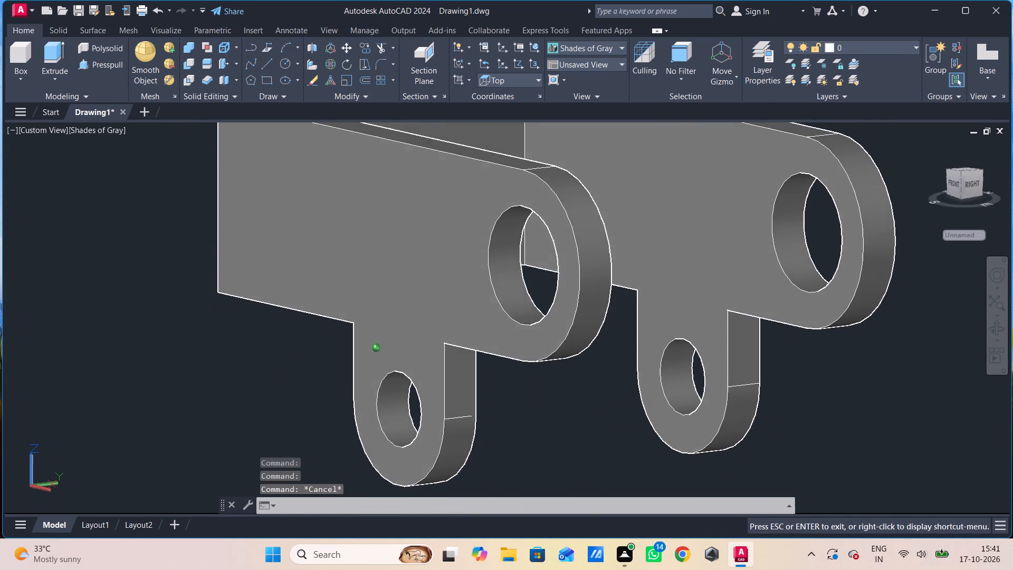
Undo back through the recent view changes and the last radius 3 circle, returning to the Top view.
key(ctrl+z)
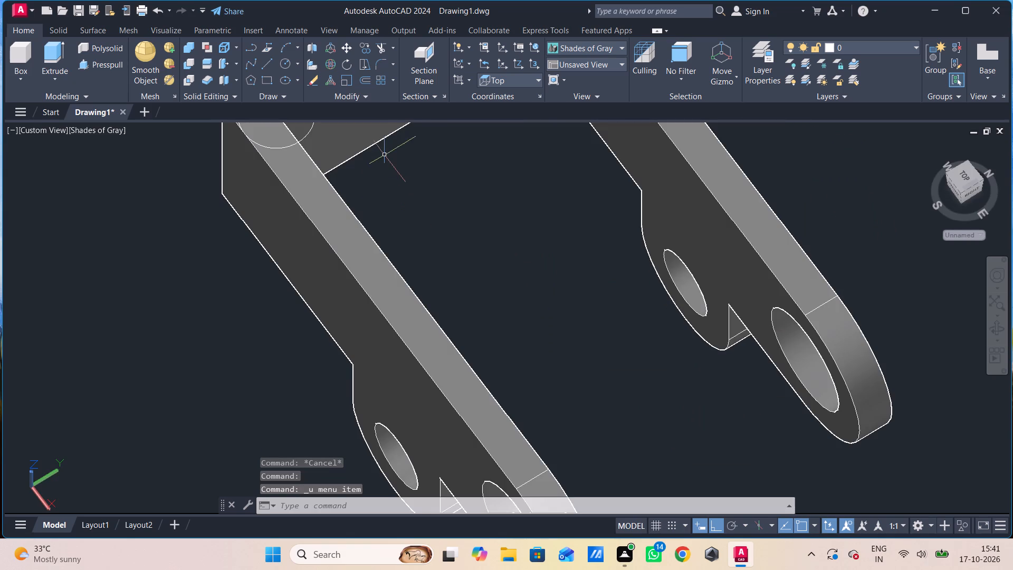
scroll(385, 156, down, 1)
key(ctrl+z)
key(ctrl+z)
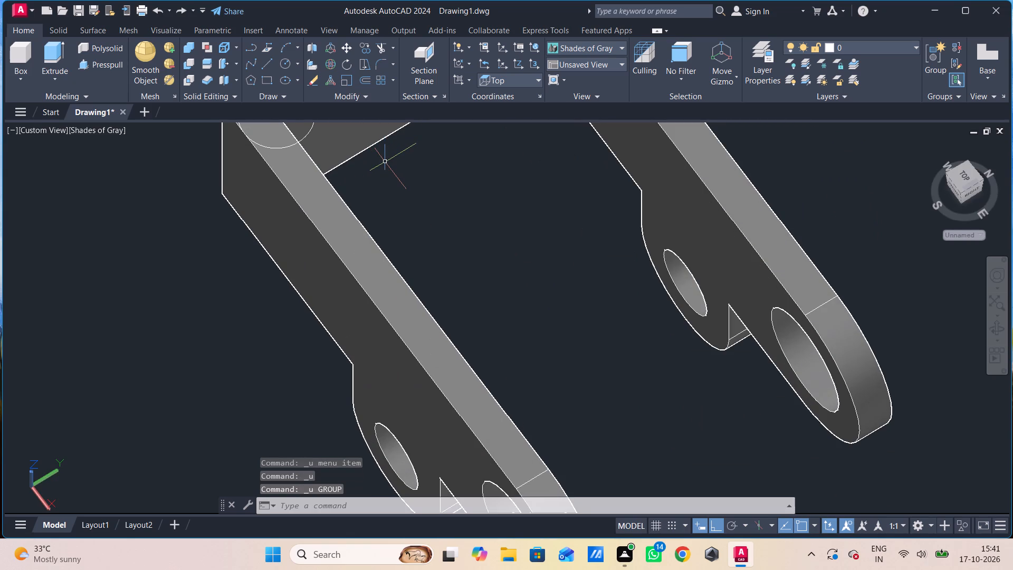
scroll(385, 166, down, 1)
middle_drag(385, 170, 388, 264)
key(ctrl+z)
key(ctrl+z)
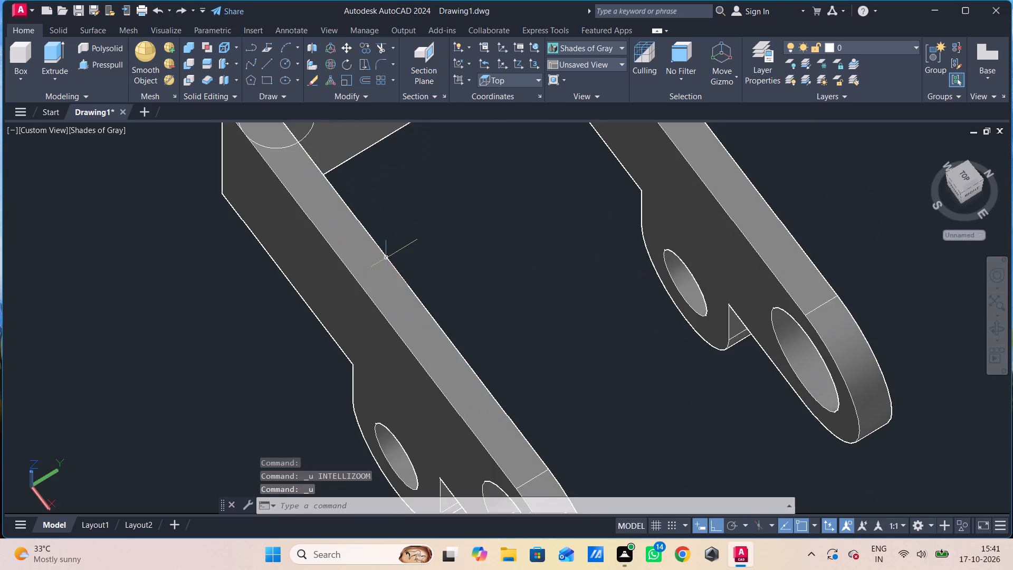
key(ctrl+z)
key(ctrl+z)
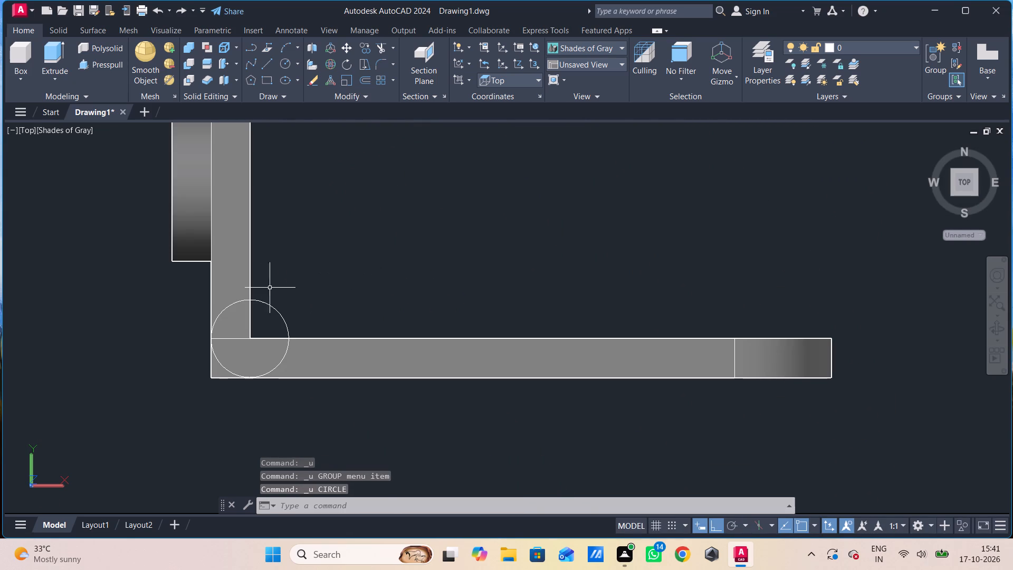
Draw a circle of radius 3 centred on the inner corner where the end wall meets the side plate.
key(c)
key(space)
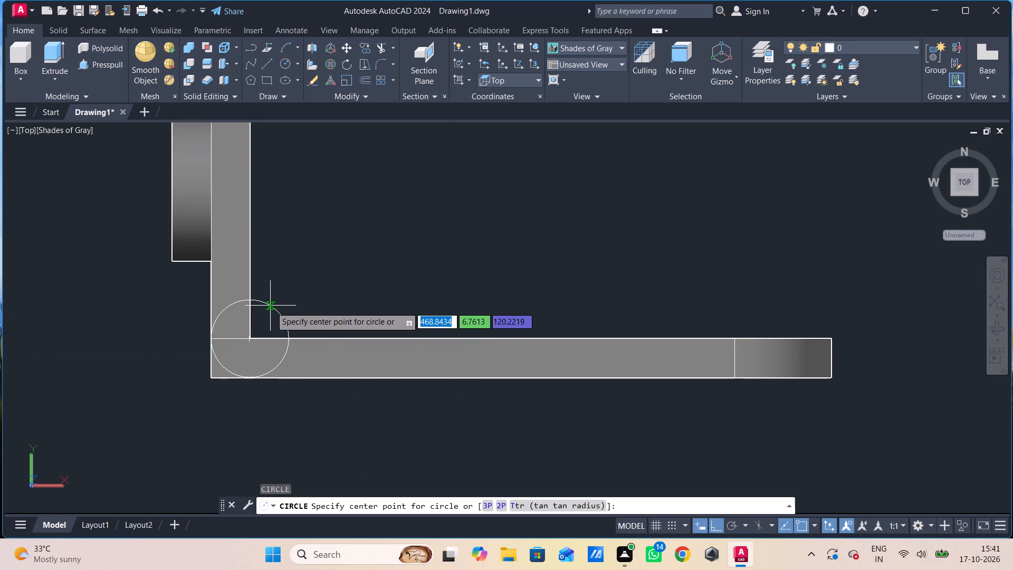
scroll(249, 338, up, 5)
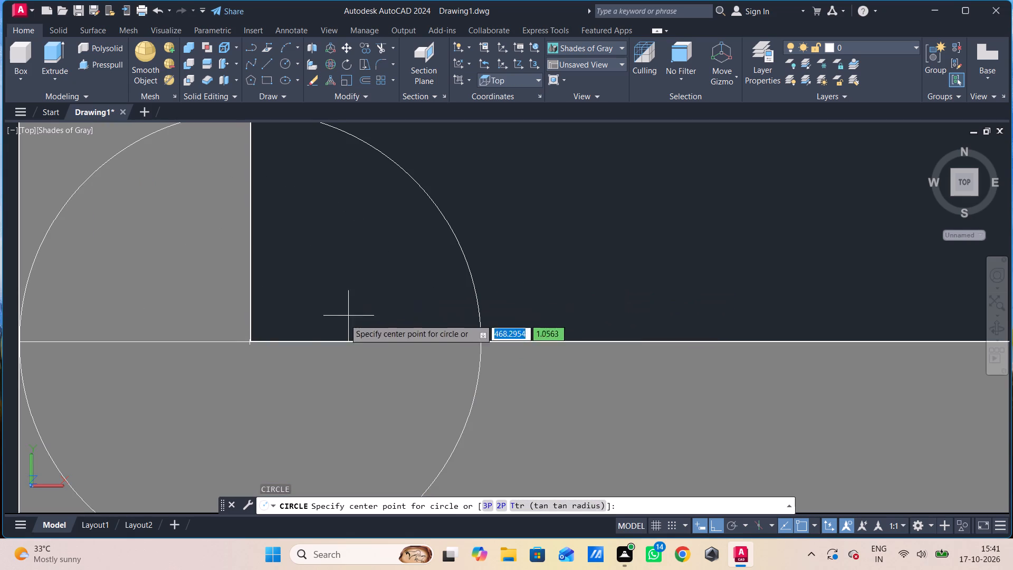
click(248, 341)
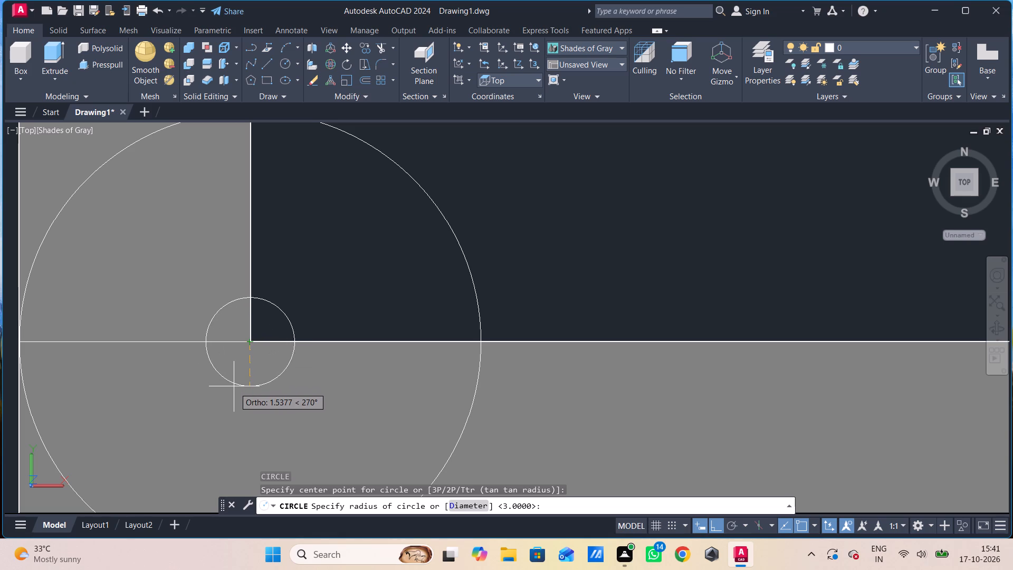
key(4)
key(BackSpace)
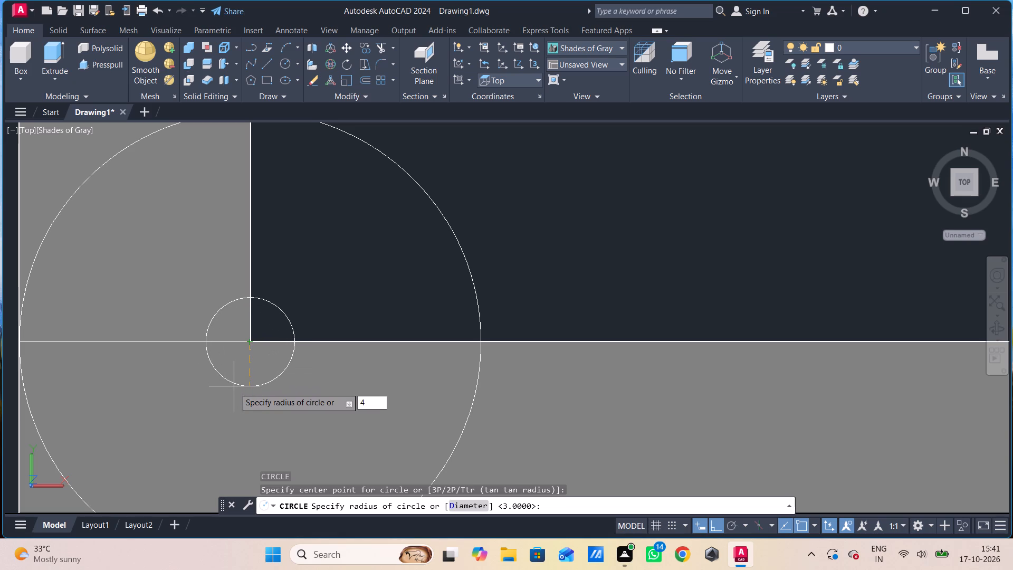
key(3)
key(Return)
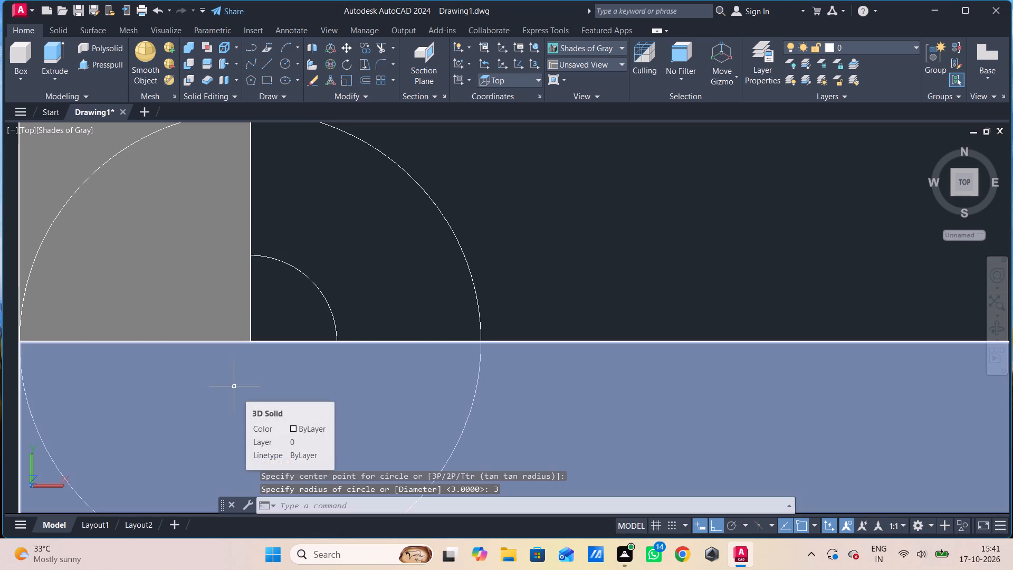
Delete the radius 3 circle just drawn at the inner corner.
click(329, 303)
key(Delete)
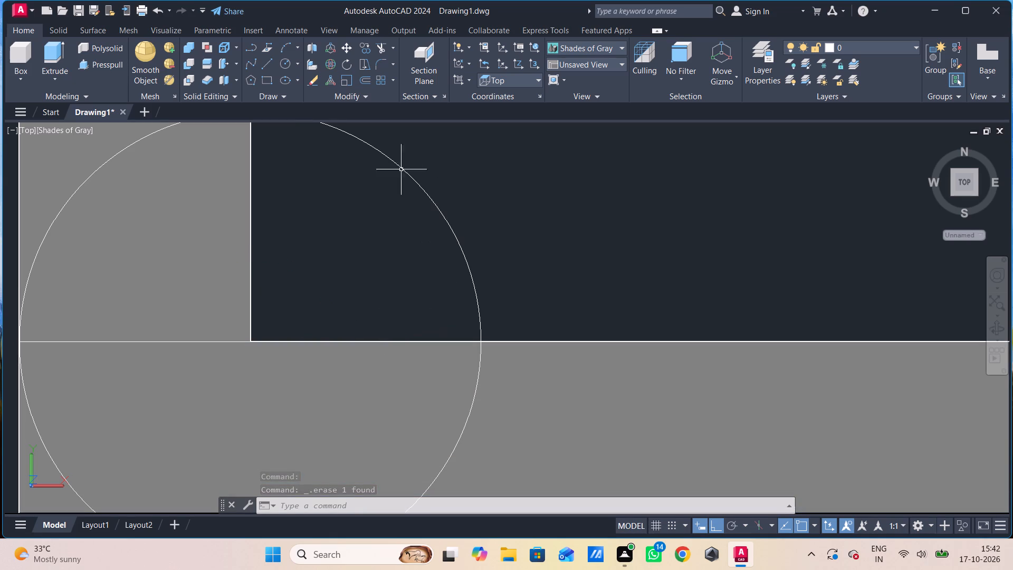
Presspull the large corner circle down about 40 units to the end wall's bottom edge, forming a solid corner cylinder.
click(102, 65)
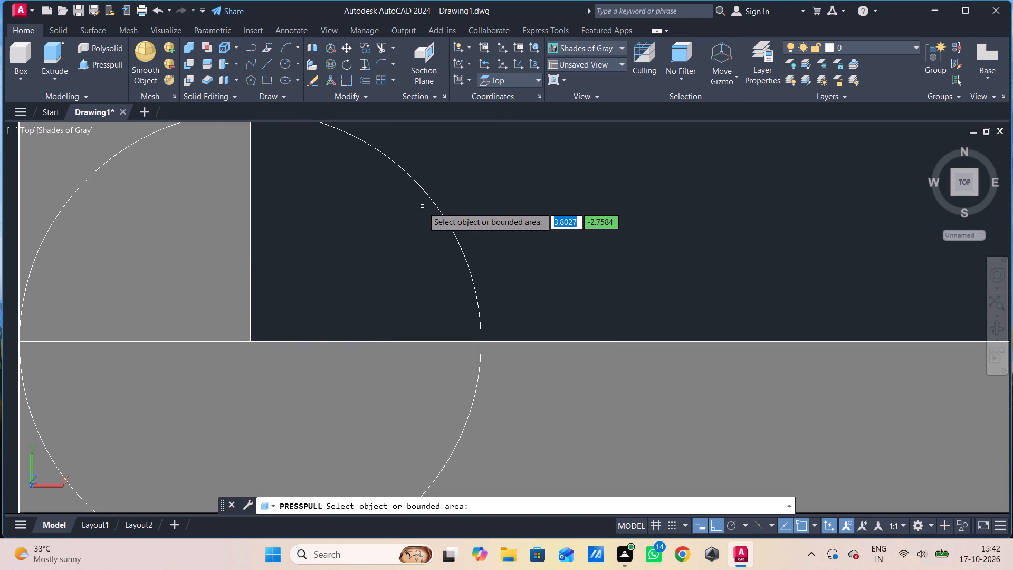
click(437, 210)
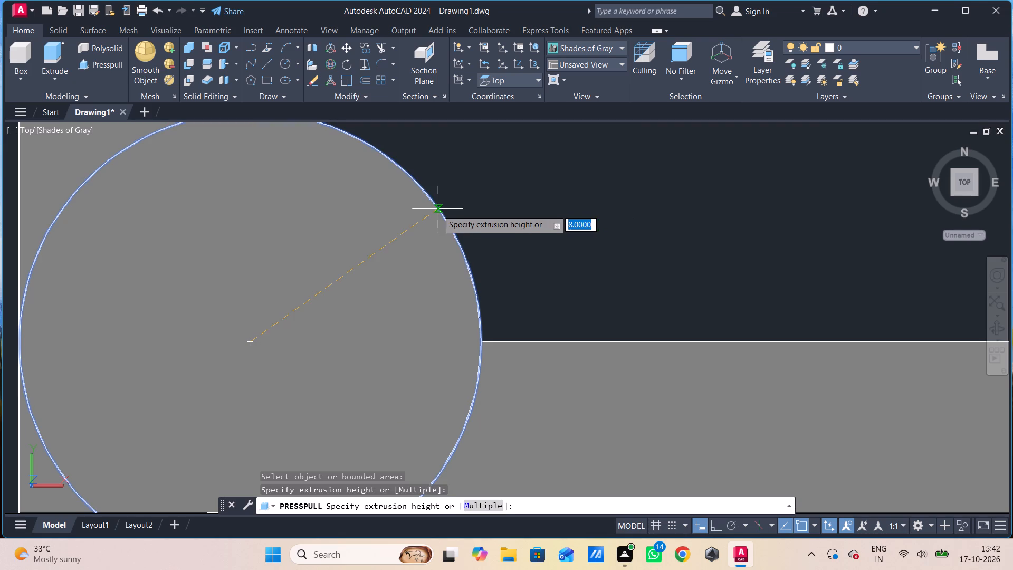
shift+middle_drag(447, 277, 433, 236)
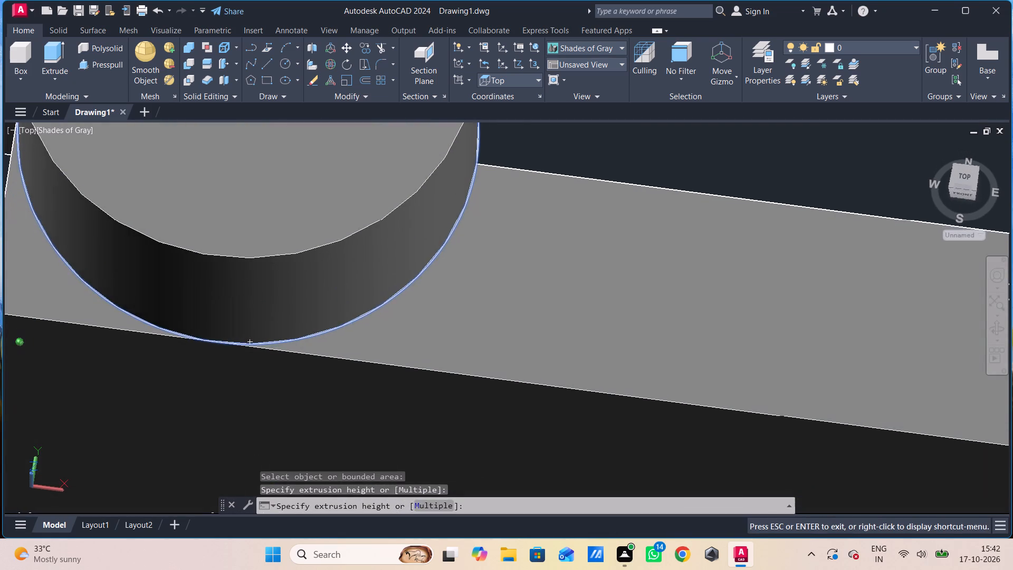
shift+middle_drag(433, 236, 433, 236)
shift+scroll(431, 240, down, 2)
scroll(431, 283, down, 1)
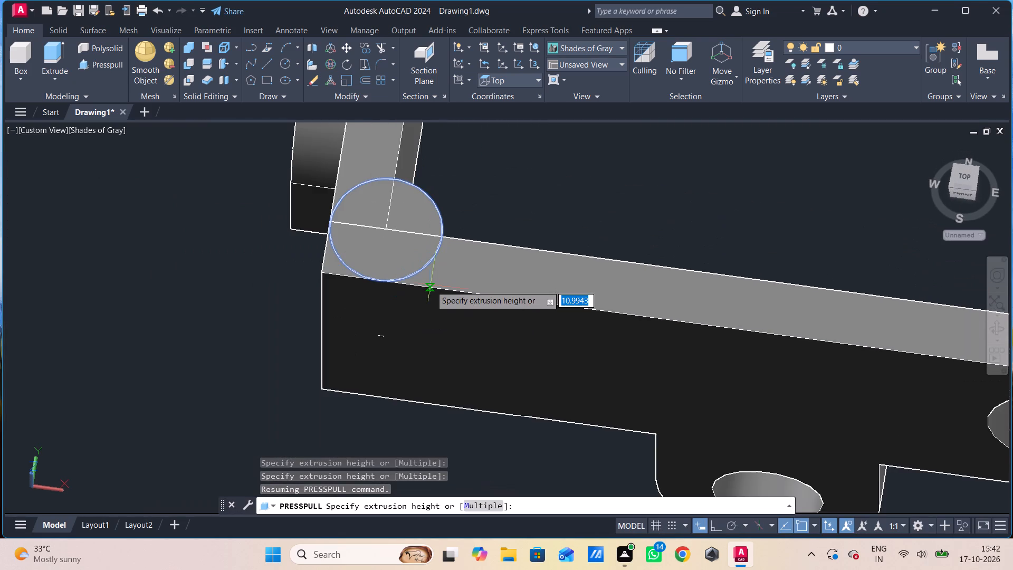
scroll(431, 293, down, 1)
shift+middle_drag(428, 322, 434, 280)
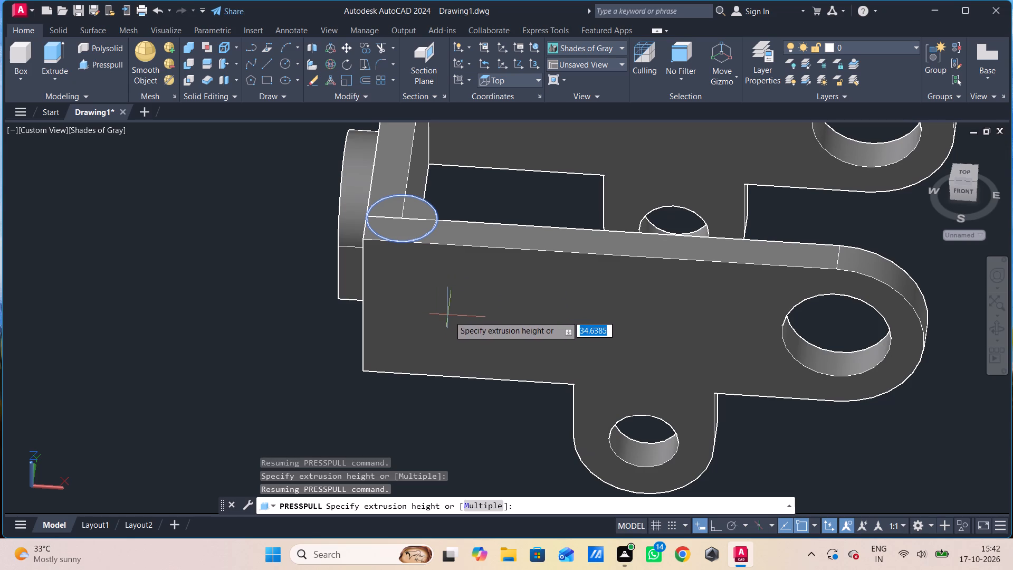
shift+middle_drag(449, 316, 310, 279)
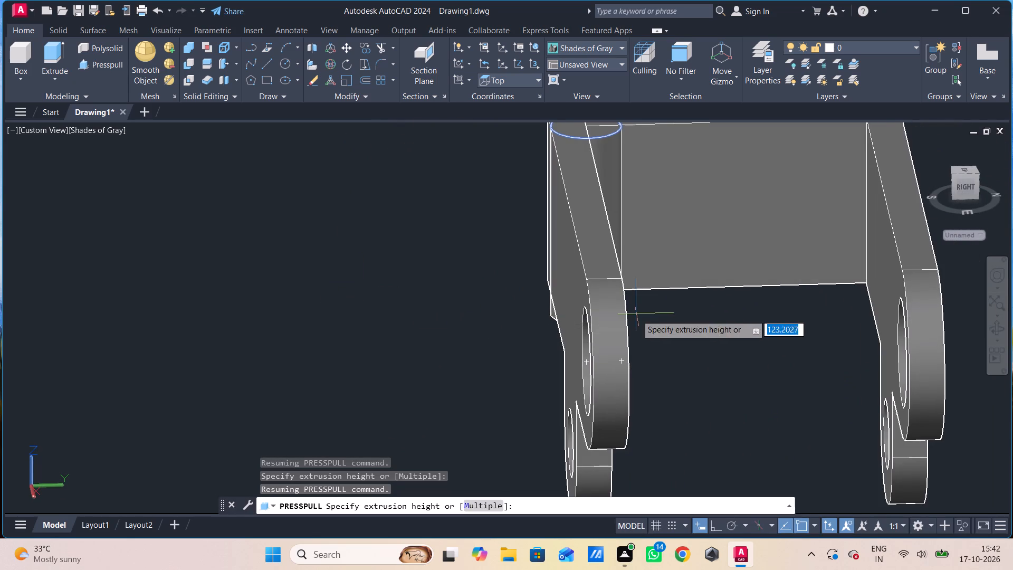
shift+middle_drag(636, 315, 601, 319)
middle_drag(626, 295, 537, 356)
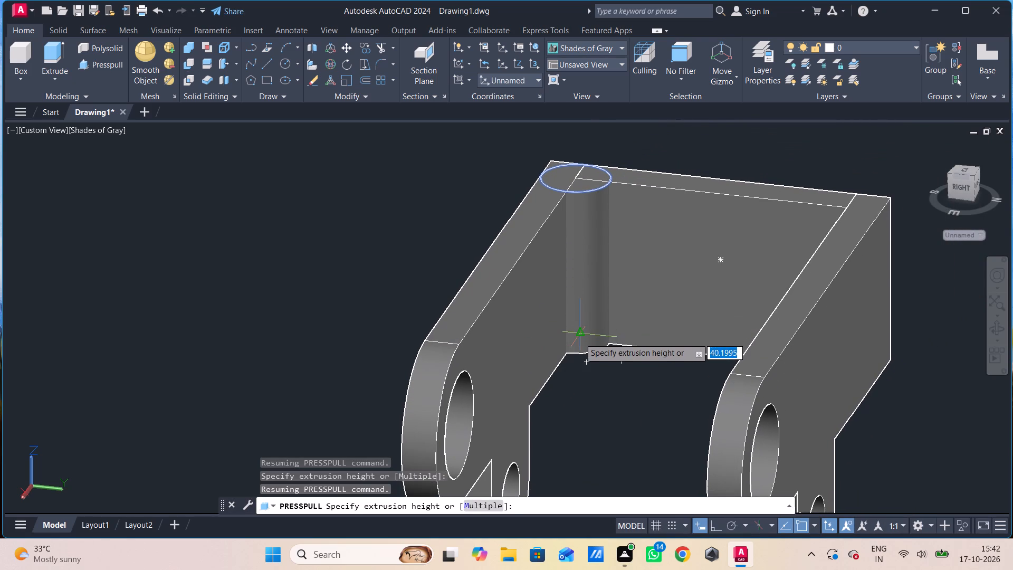
click(579, 338)
Draw a circle of radius 3 centred on the top face of the corner cylinder.
shift+middle_drag(632, 382, 641, 343)
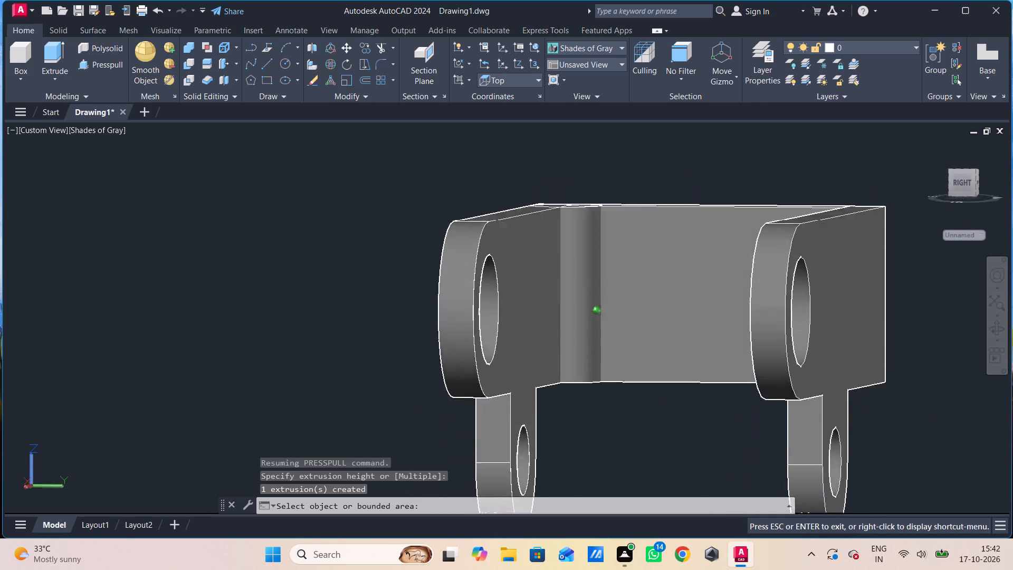
shift+middle_drag(641, 343, 746, 309)
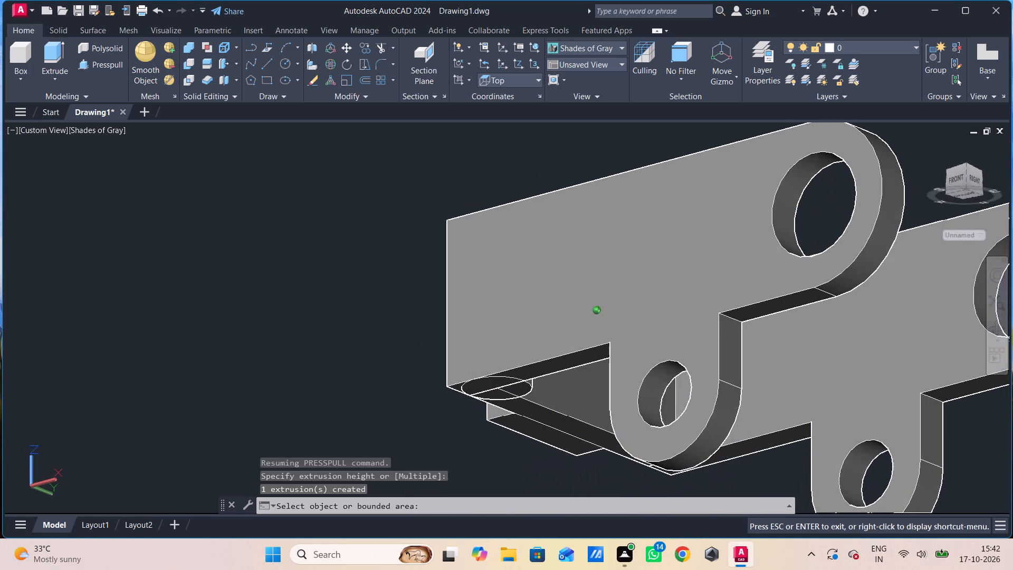
shift+middle_drag(746, 309, 600, 378)
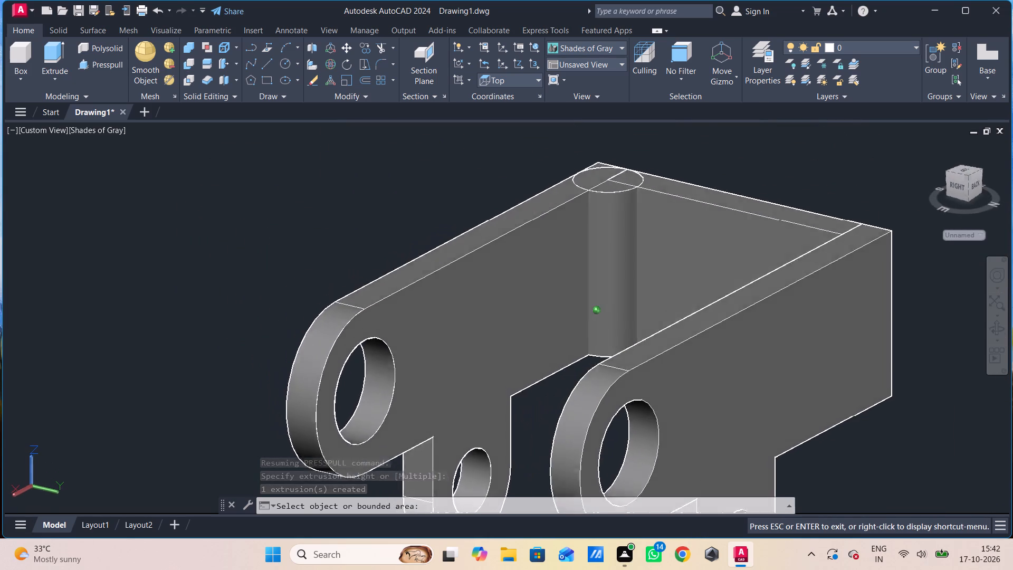
shift+middle_drag(600, 378, 649, 404)
key(c)
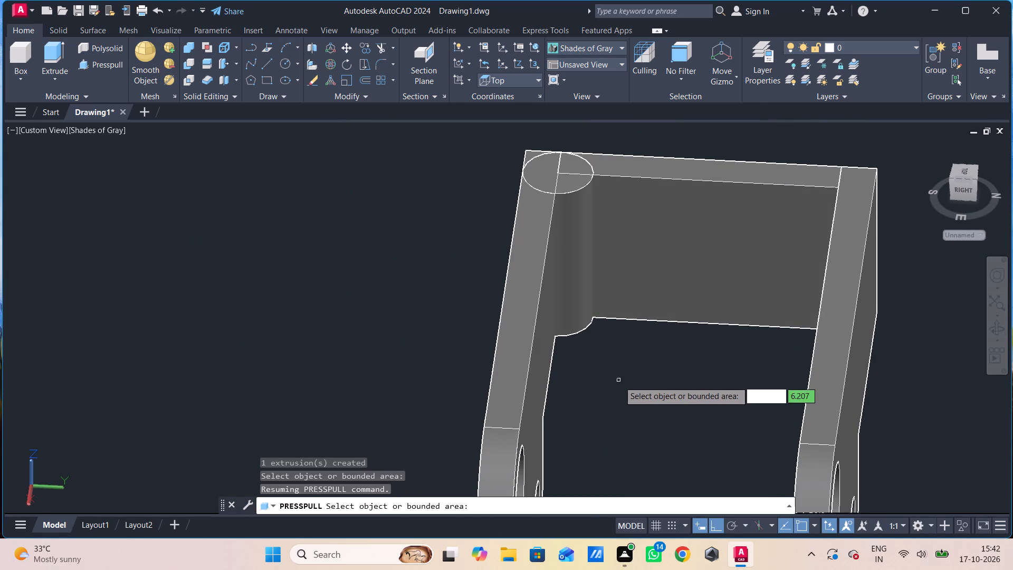
key(space)
key(Escape)
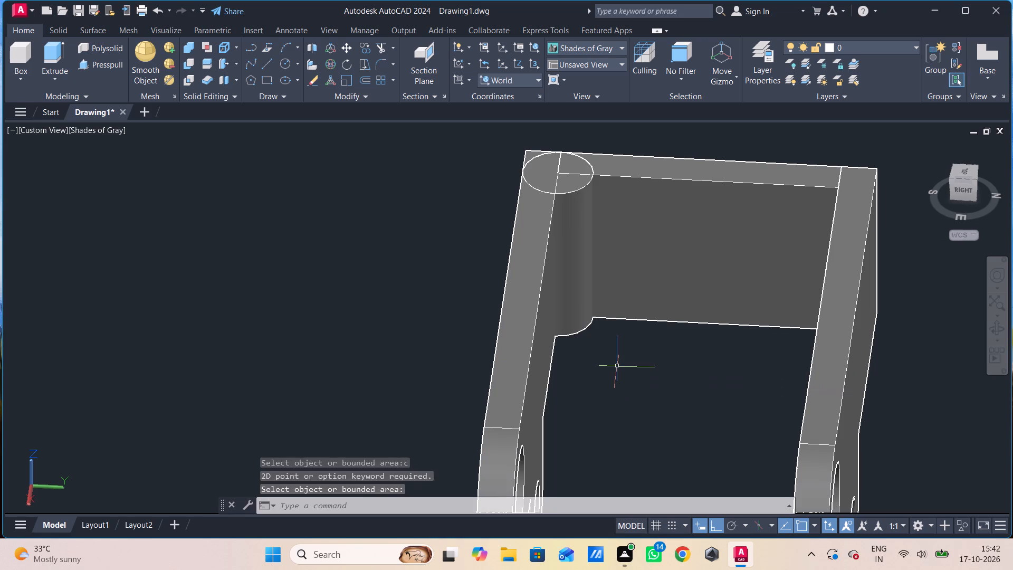
text(c)
key(space)
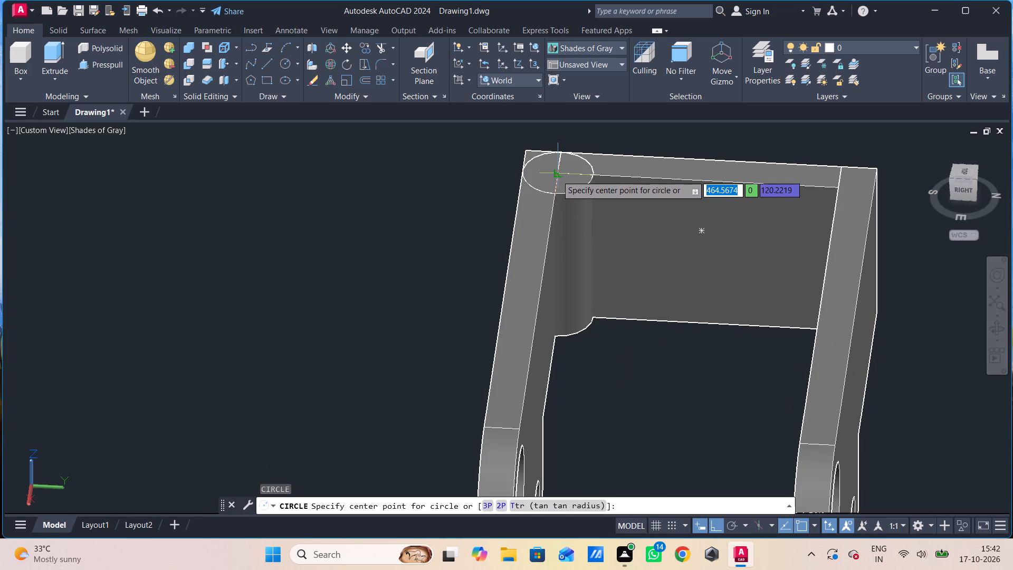
click(557, 175)
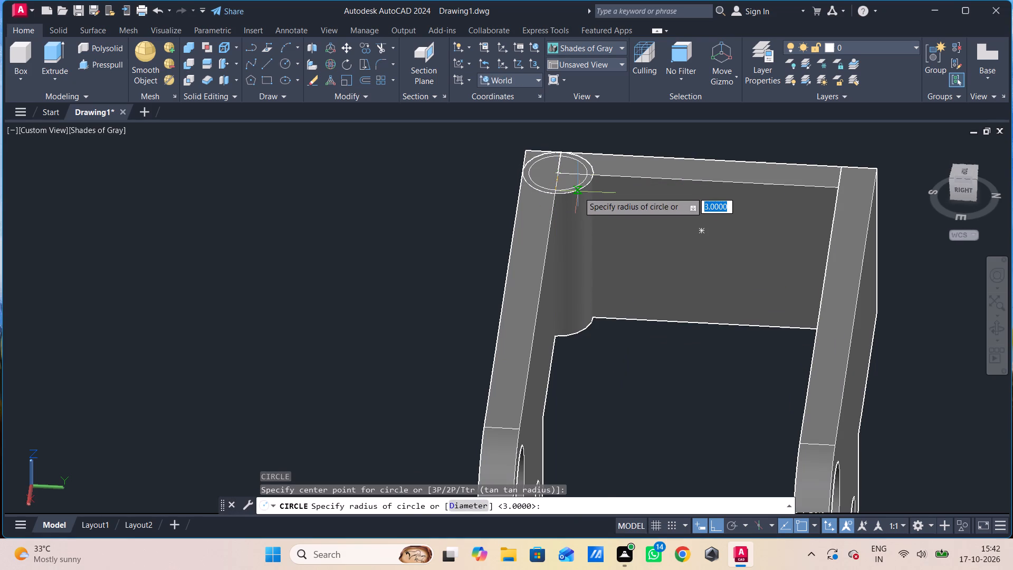
key(3)
key(Return)
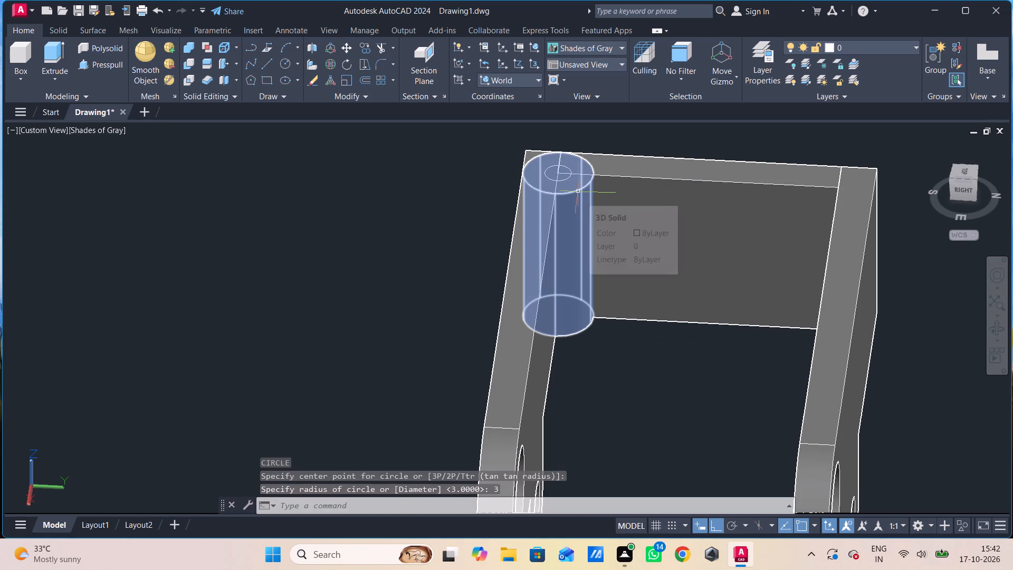
Presspull each area inside the radius 3 circle down past the bottom of the corner cylinder to cut a through hole.
click(91, 64)
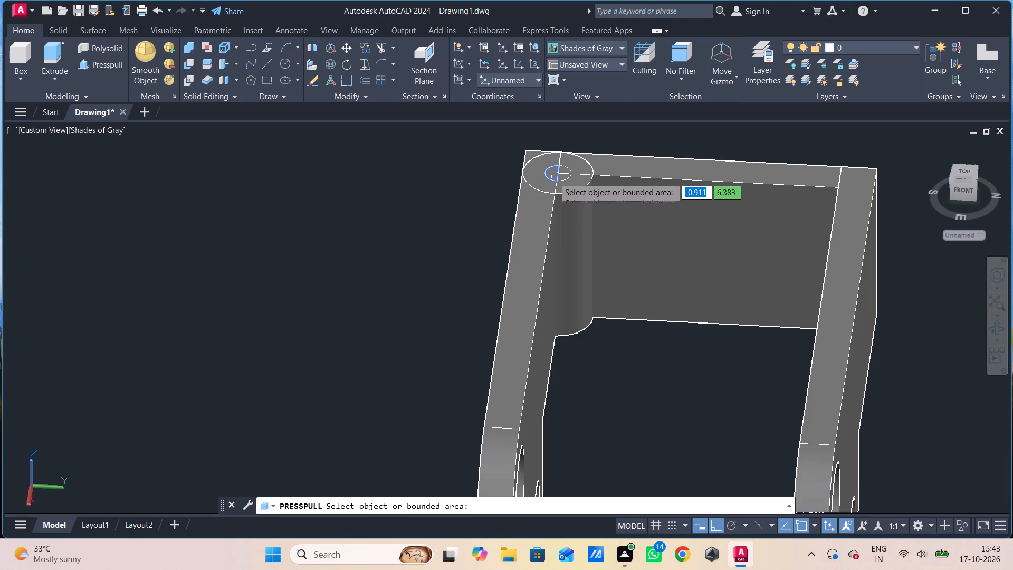
click(553, 177)
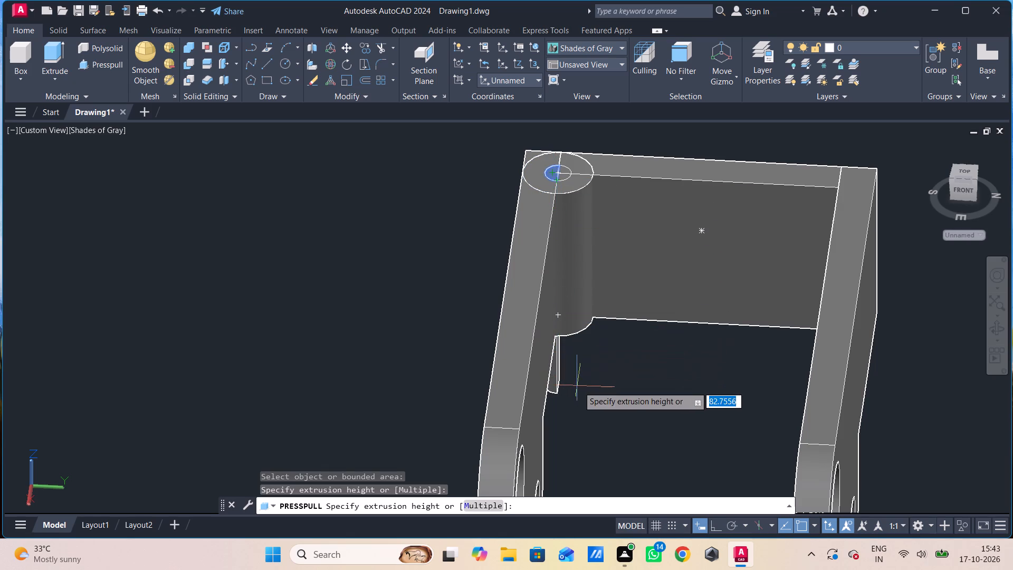
click(578, 386)
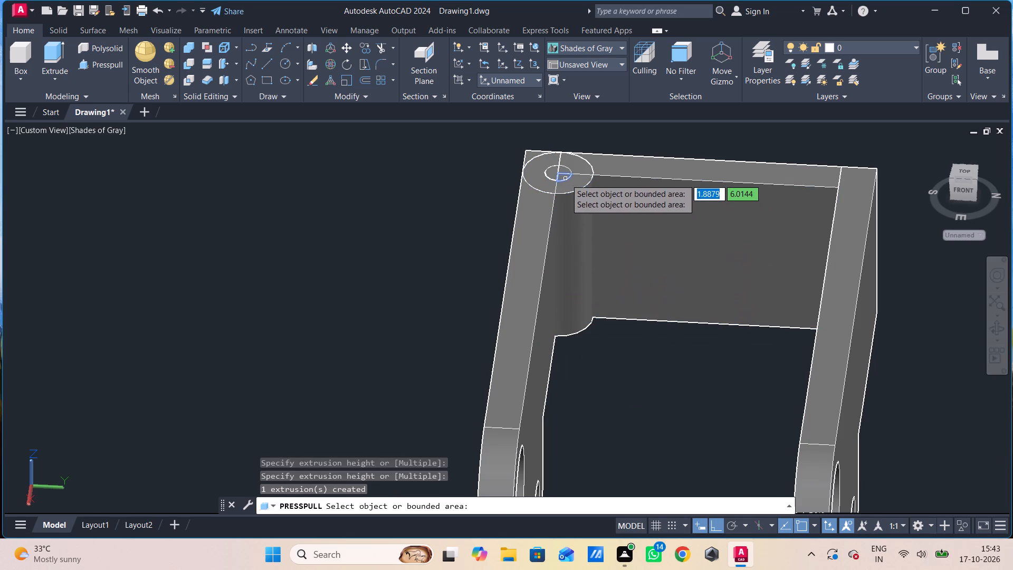
click(566, 179)
click(575, 380)
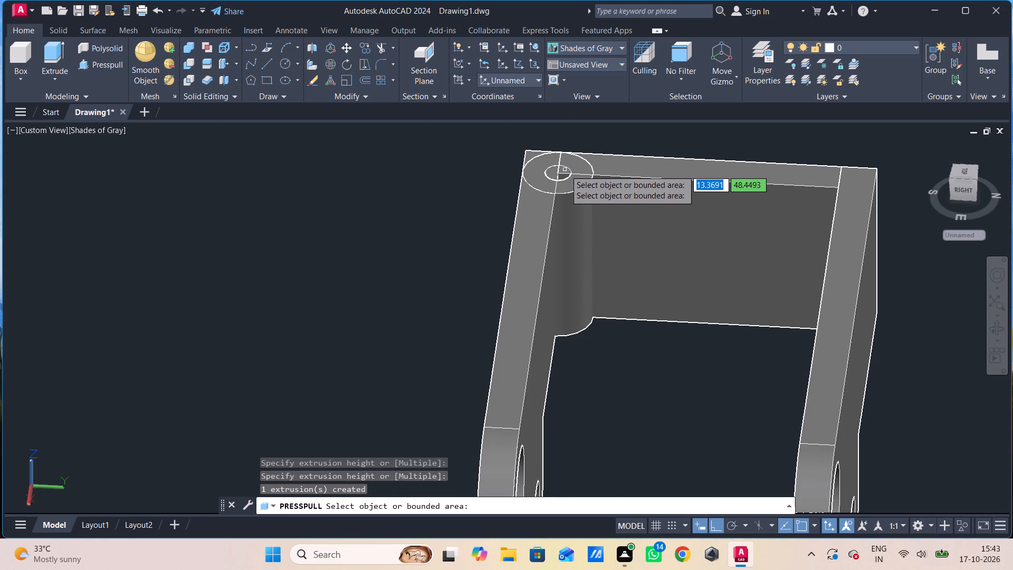
scroll(559, 170, up, 4)
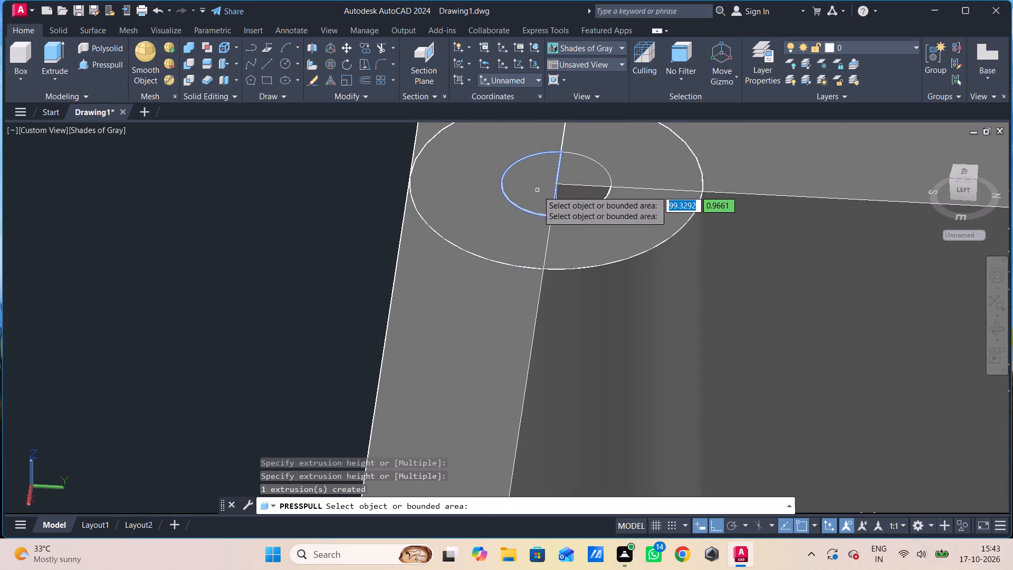
click(538, 191)
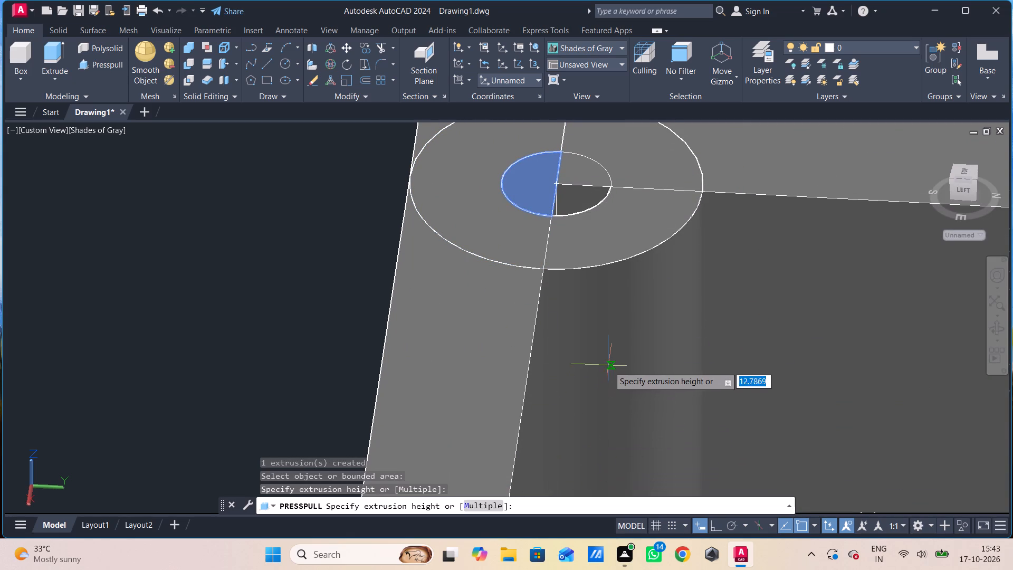
middle_drag(608, 366, 619, 239)
scroll(619, 239, down, 2)
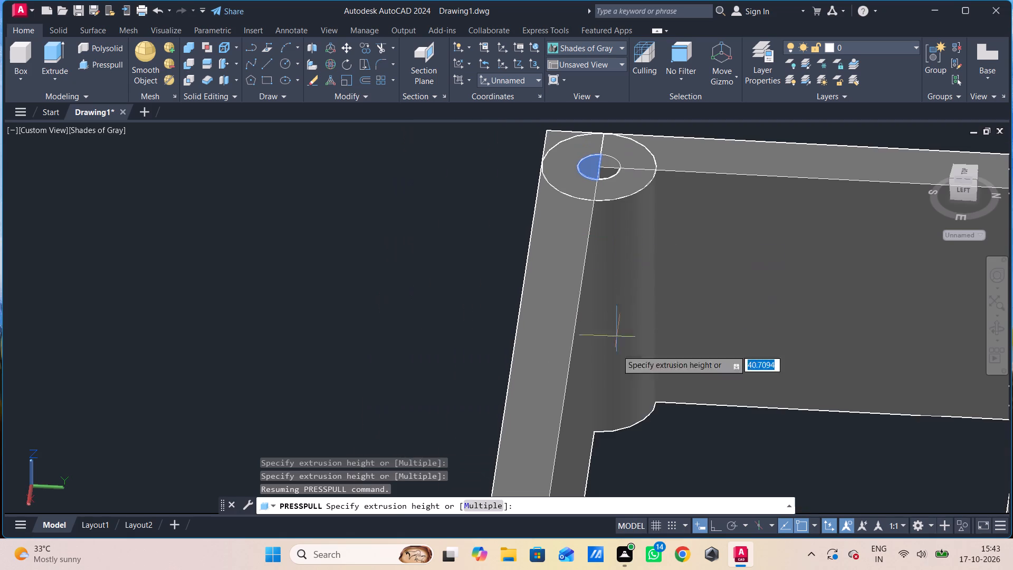
click(639, 480)
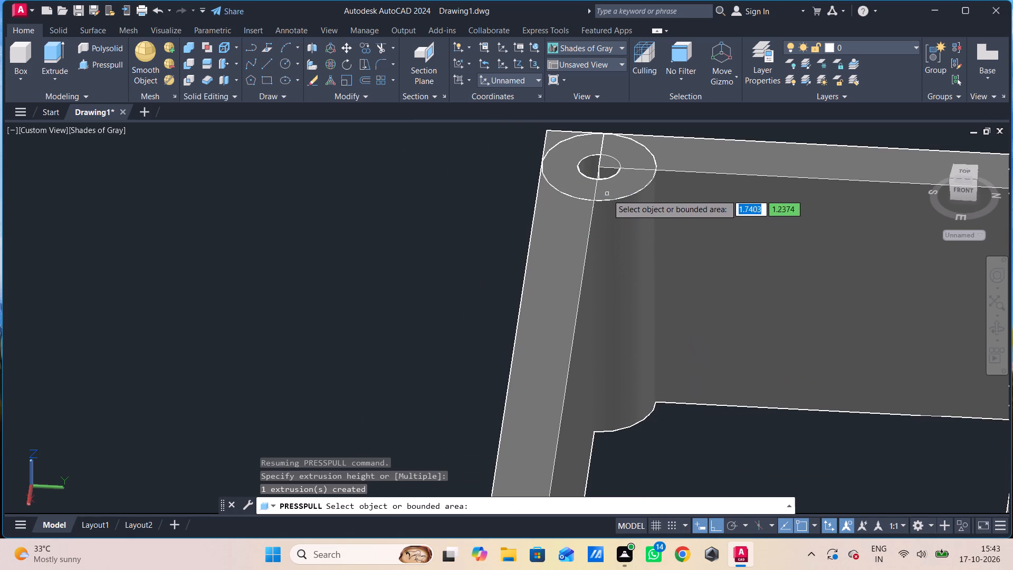
click(610, 166)
click(610, 160)
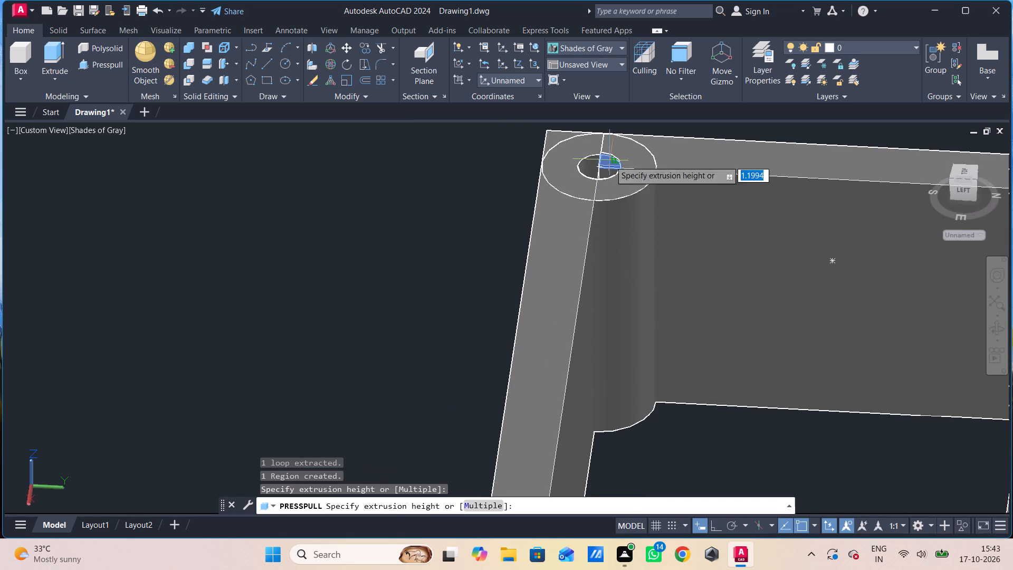
click(649, 462)
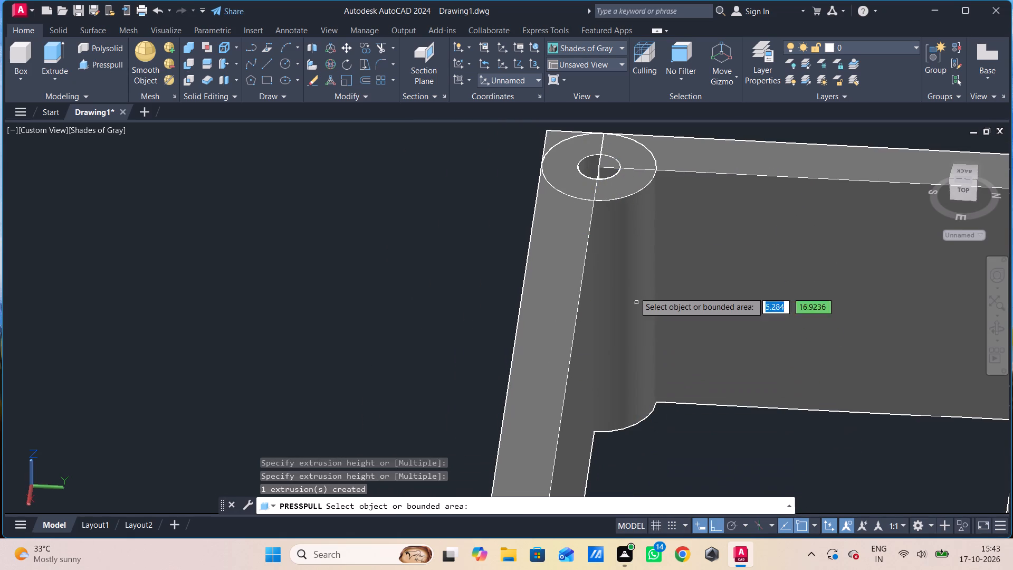
Presspull the remaining quarter area inside the radius 3 circle down past the corner cylinder's bottom to complete the through hole.
middle_drag(624, 218, 636, 229)
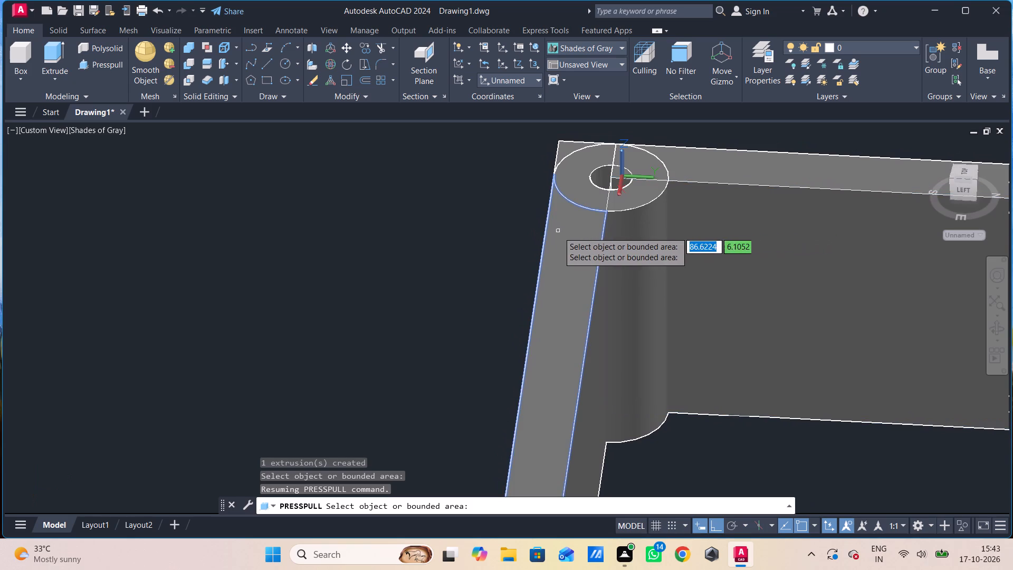
shift+middle_drag(558, 232, 592, 249)
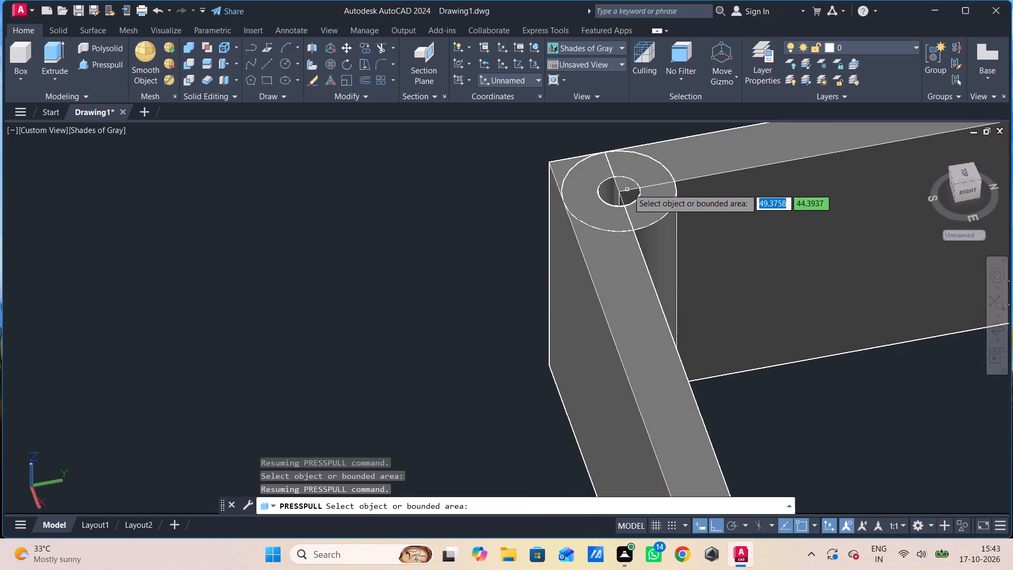
click(122, 69)
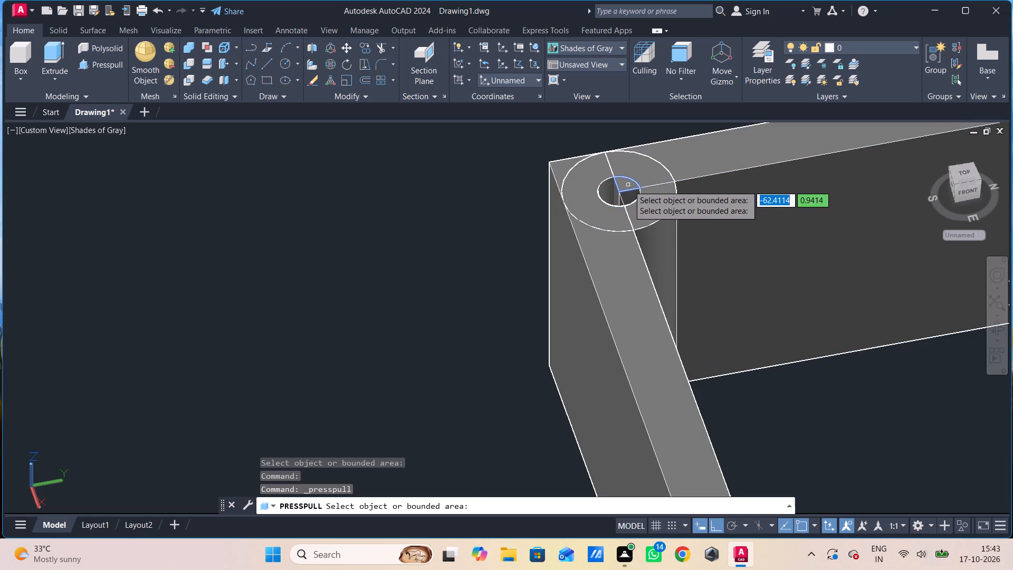
drag(636, 185, 643, 185)
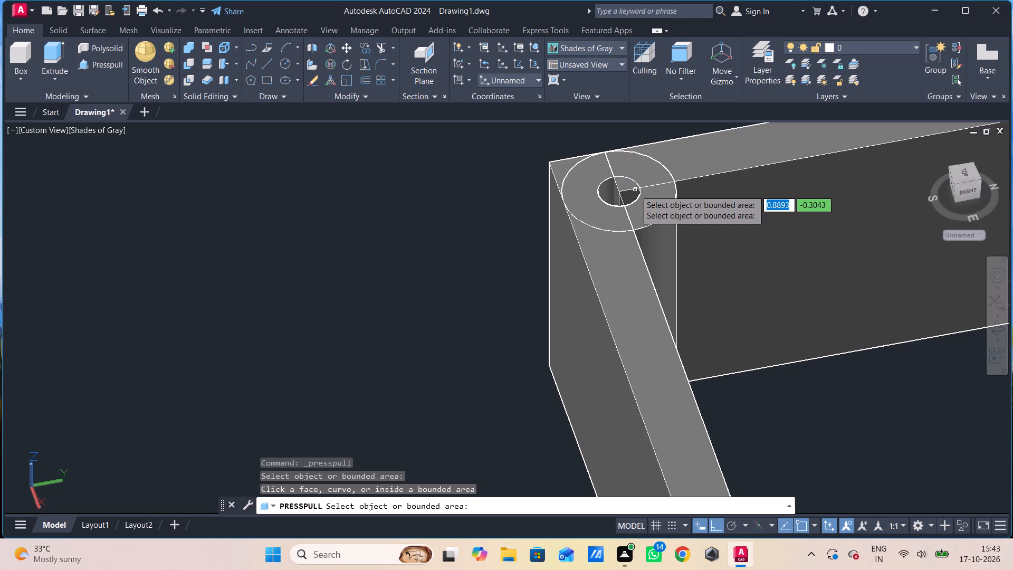
click(635, 182)
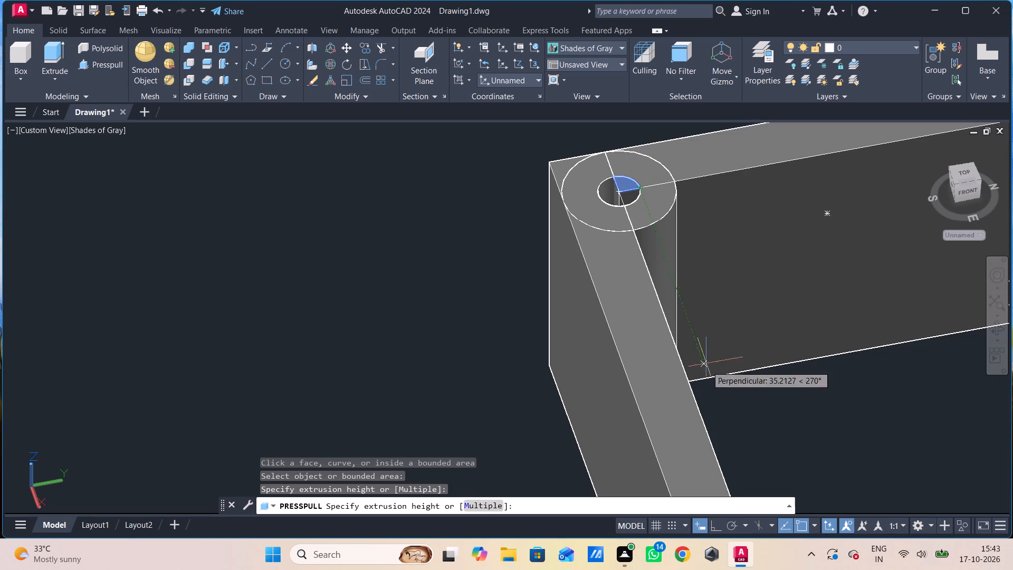
click(734, 445)
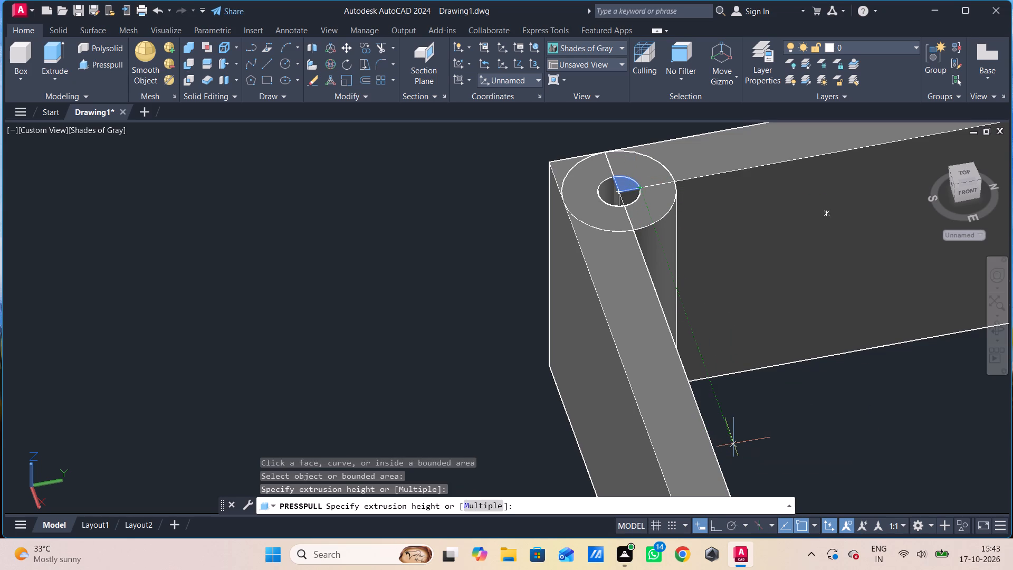
scroll(746, 418, down, 2)
middle_drag(746, 418, 719, 384)
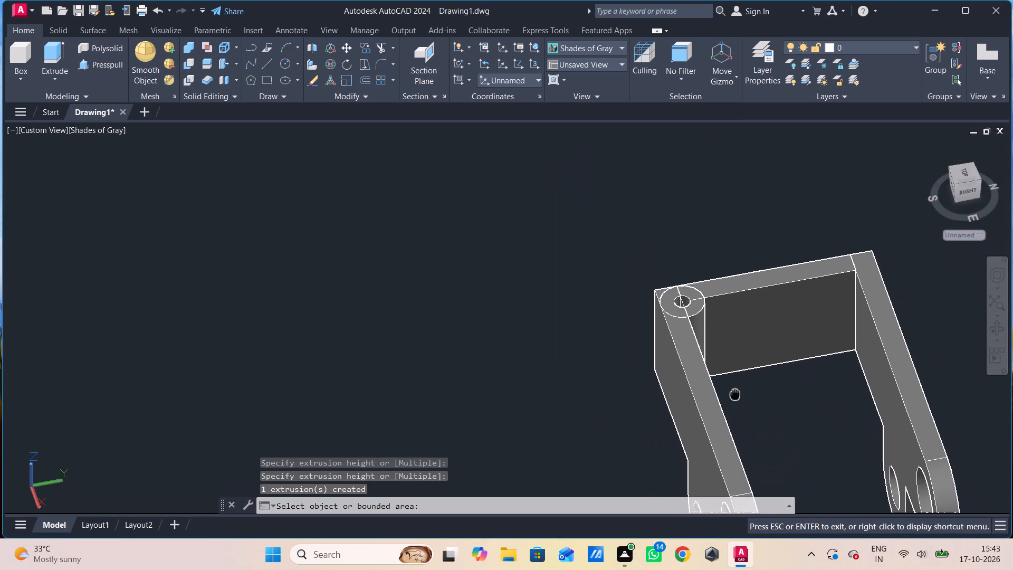
middle_drag(719, 384, 671, 378)
key(Escape)
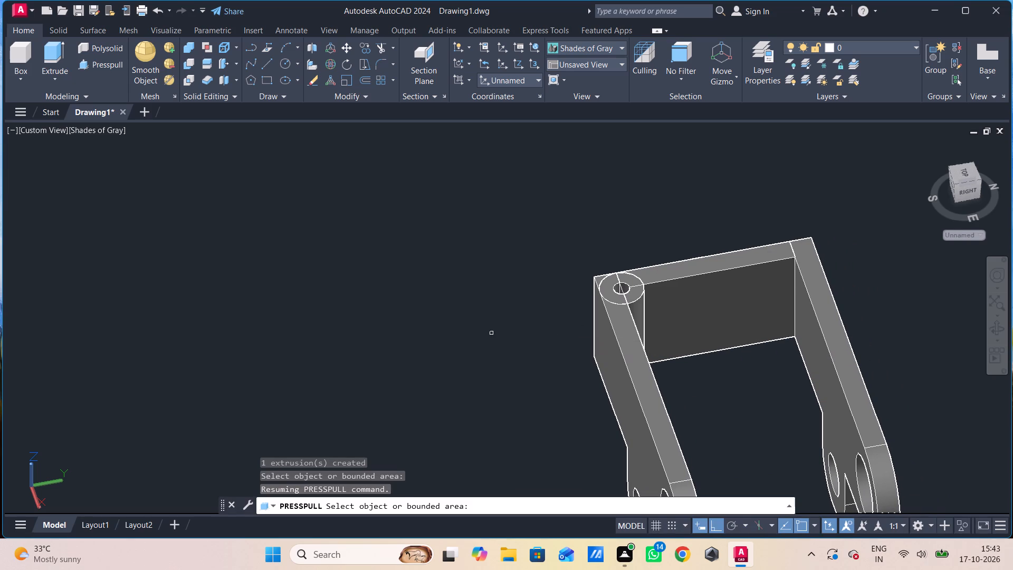
Inspect the bored corner cylinder in the 2D Wireframe visual style, and return the display to Shades of Gray.
click(114, 131)
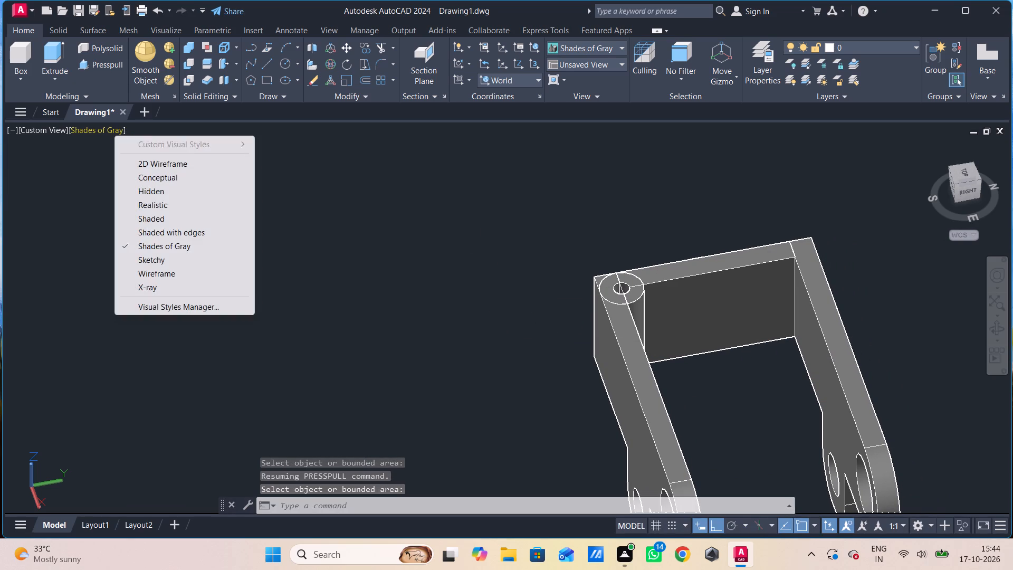
click(166, 161)
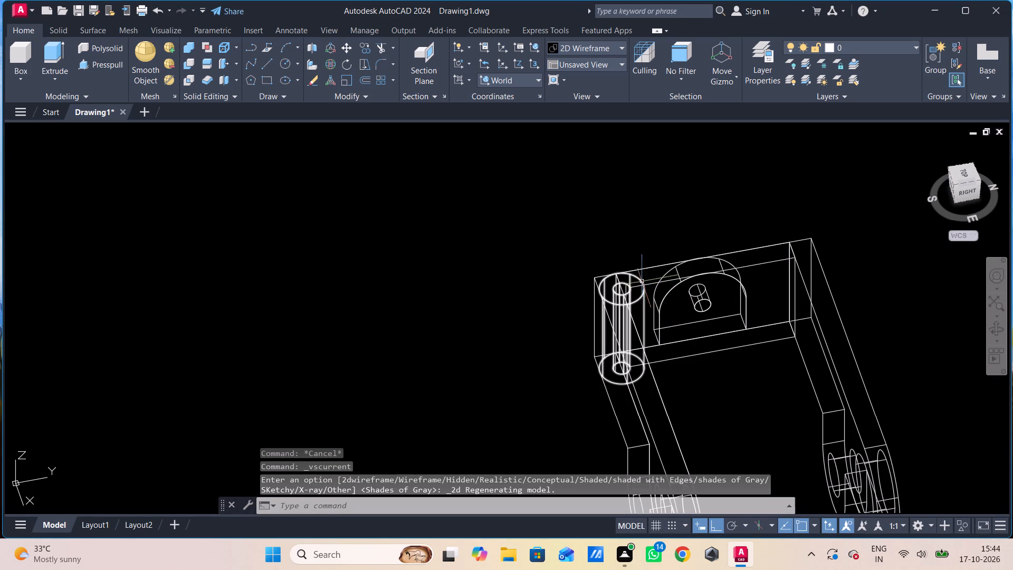
scroll(629, 278, up, 3)
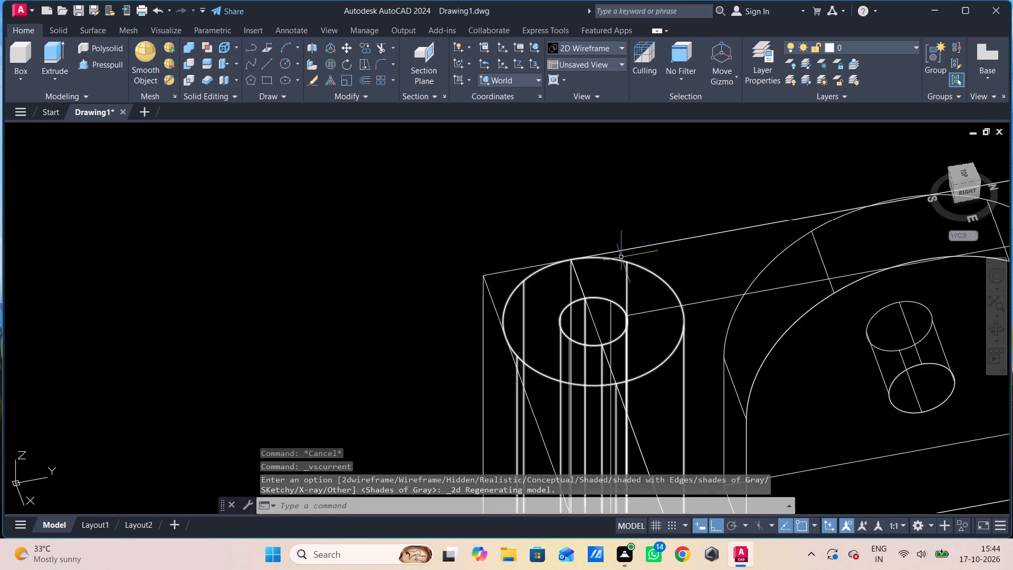
click(618, 262)
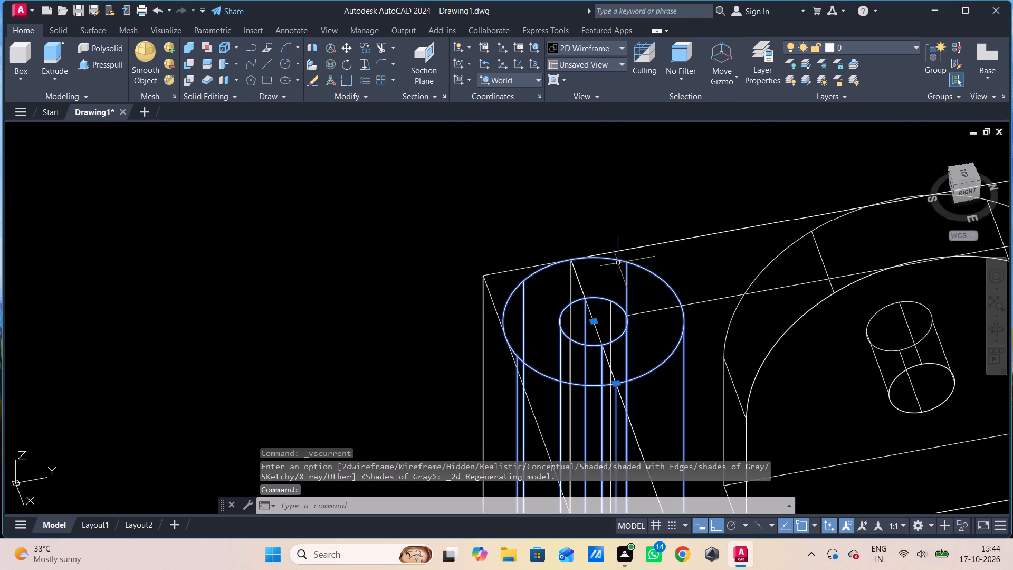
key(Escape)
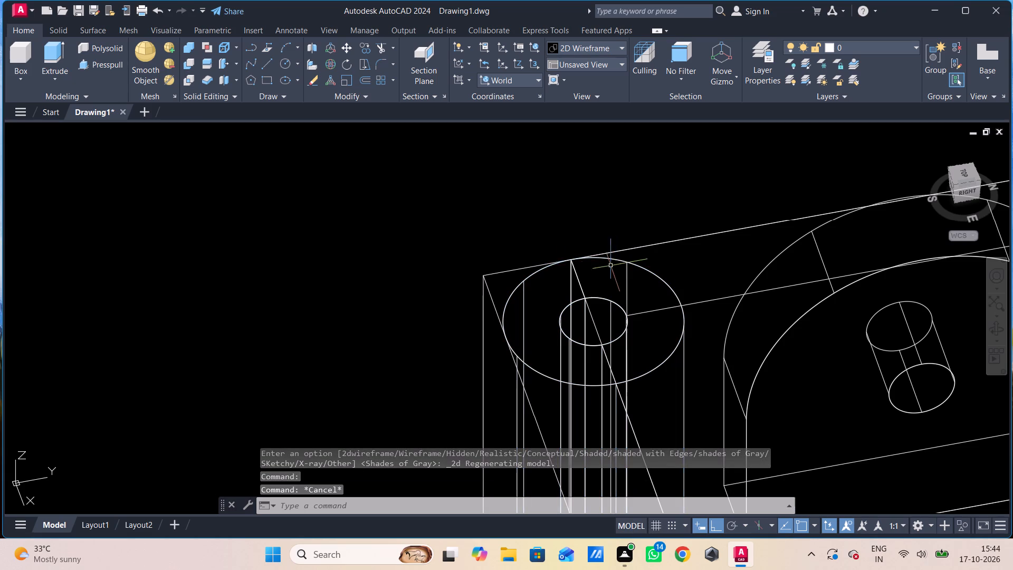
click(84, 126)
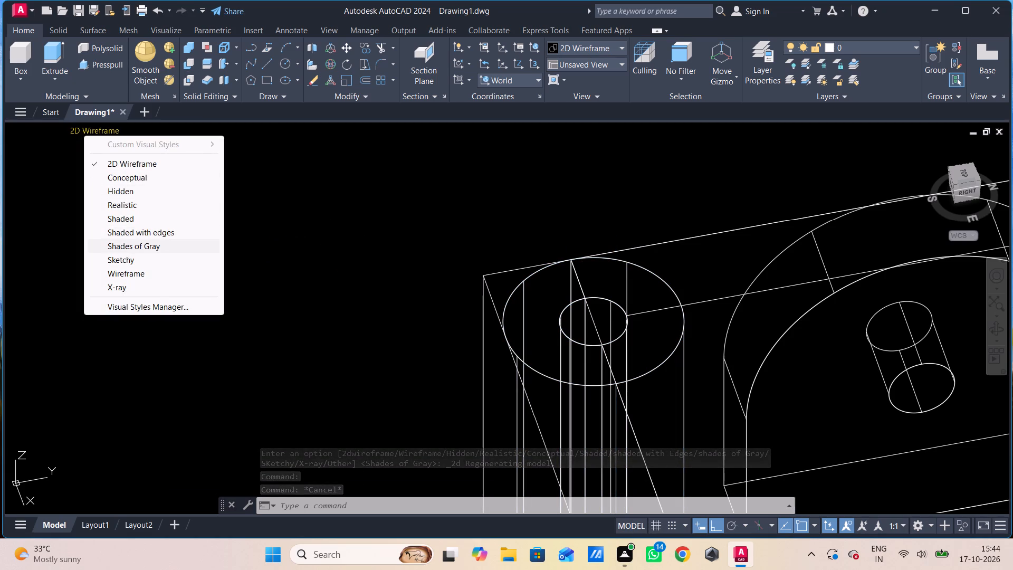
click(154, 240)
scroll(158, 283, down, 1)
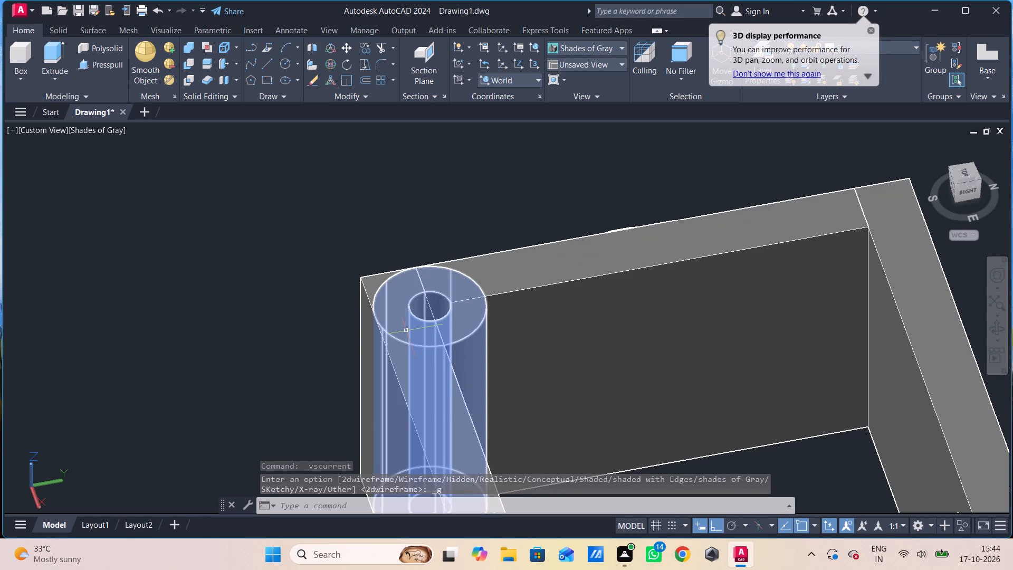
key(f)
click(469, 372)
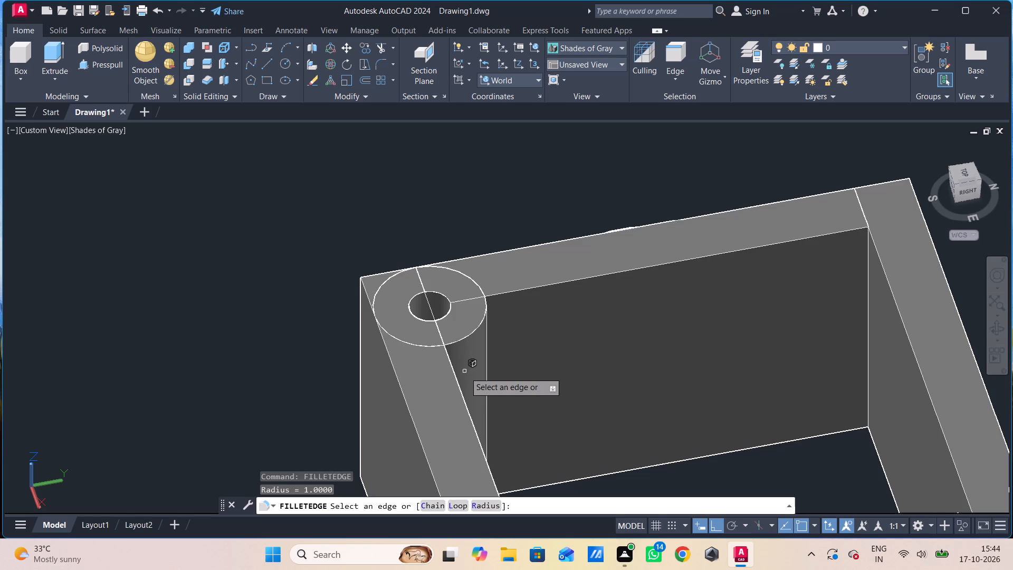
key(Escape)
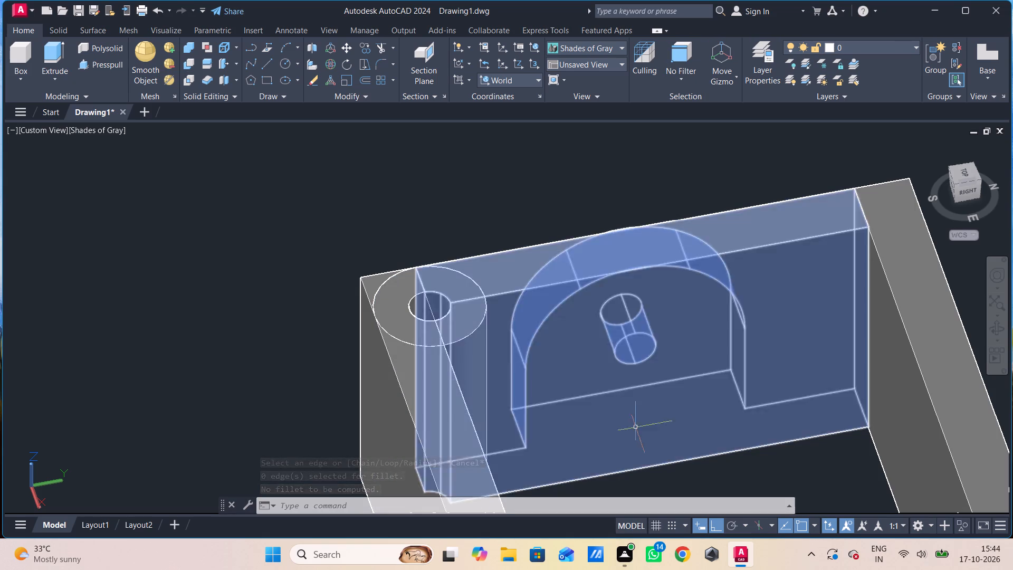
Copy the bored corner cylinder from its top centre to the inner corner where the end wall meets the opposite side plate.
middle_drag(631, 429, 612, 359)
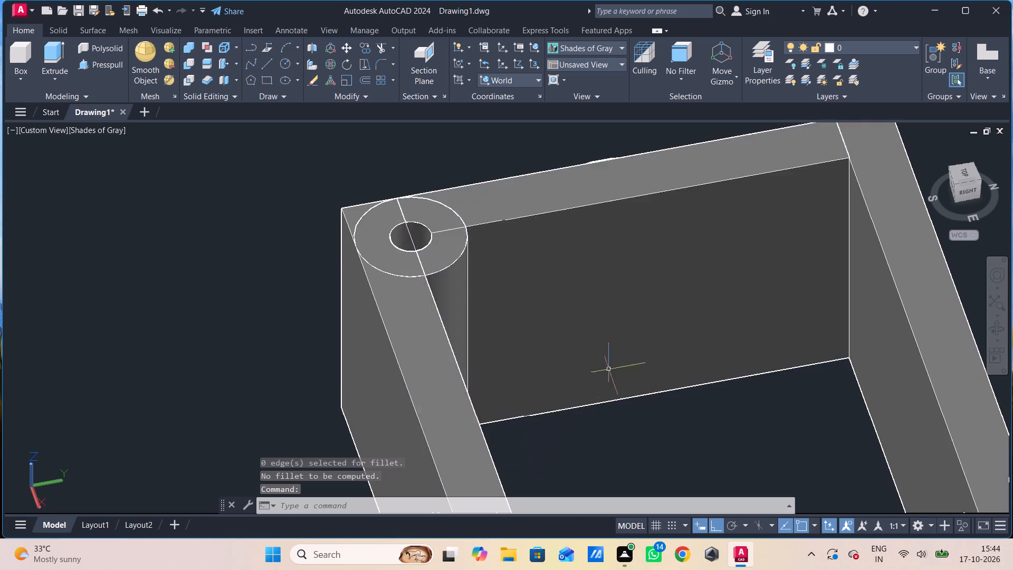
shift+middle_drag(587, 375, 534, 357)
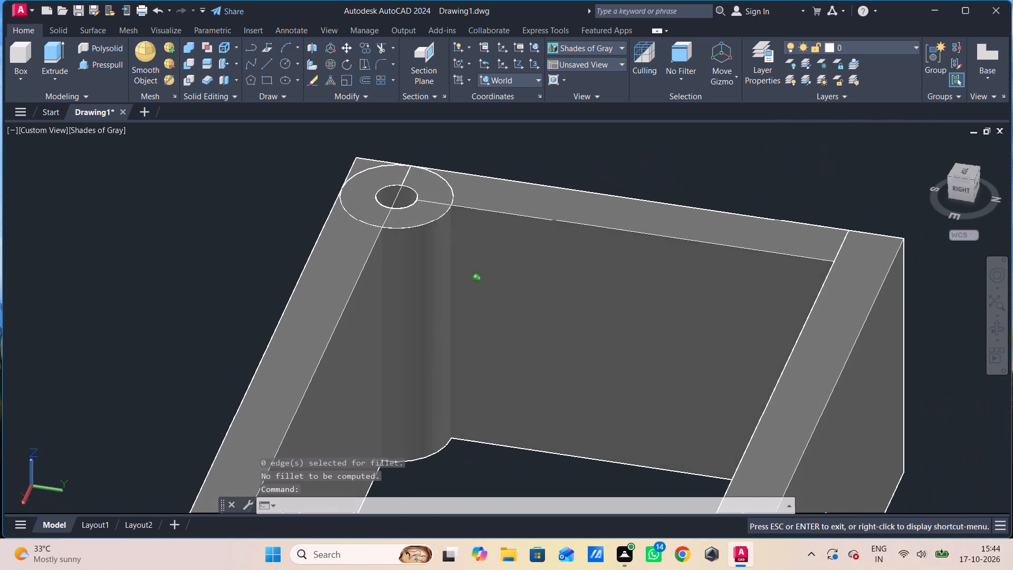
shift+middle_drag(534, 357, 537, 359)
shift+middle_drag(563, 454, 574, 454)
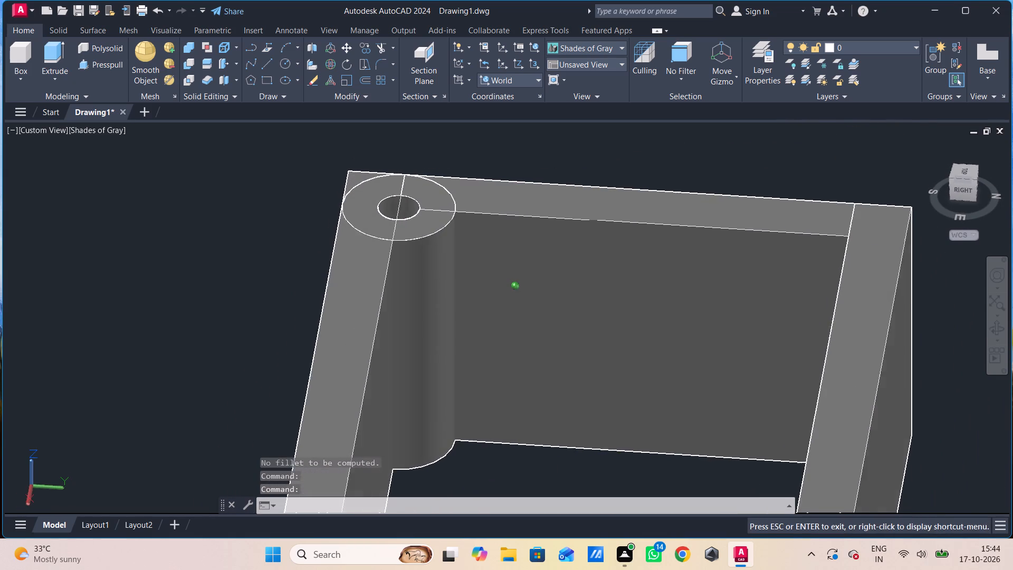
shift+middle_drag(574, 454, 596, 454)
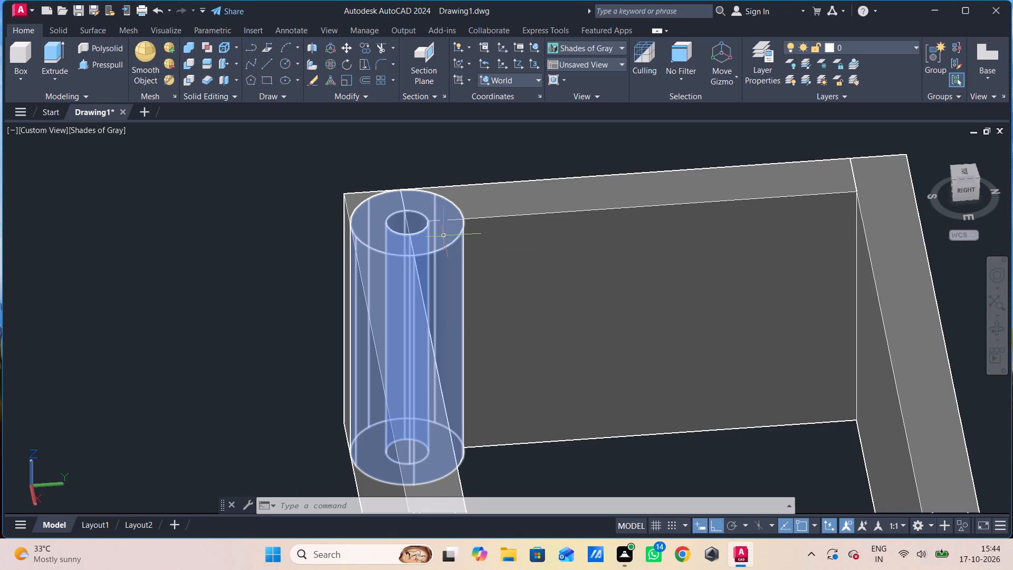
click(444, 236)
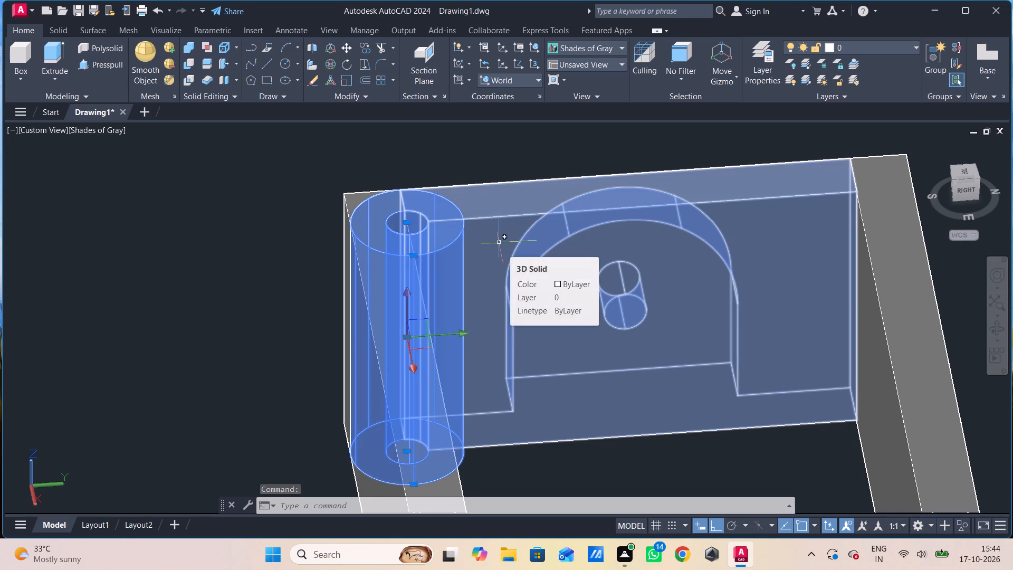
key(c)
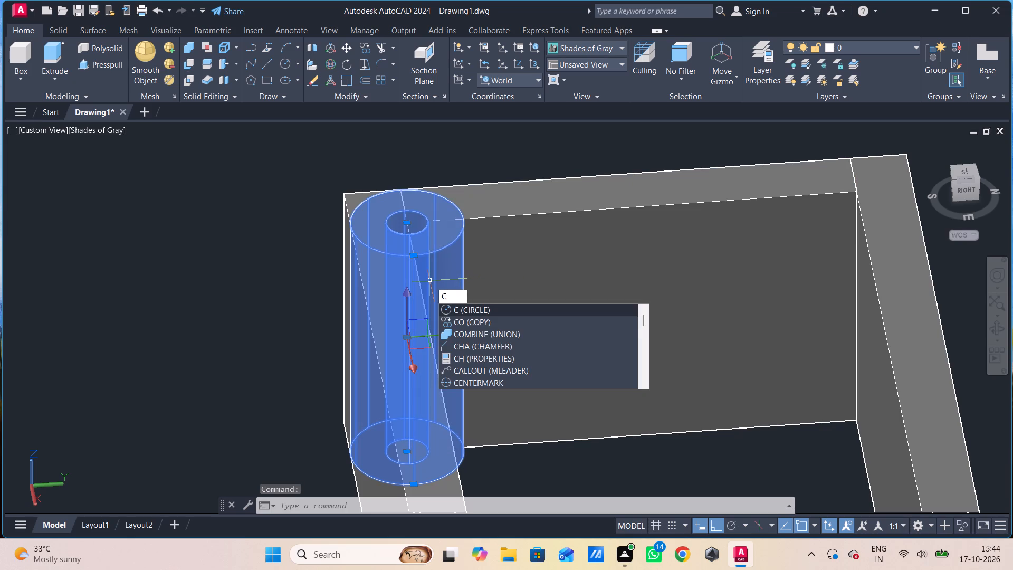
text(o)
key(space)
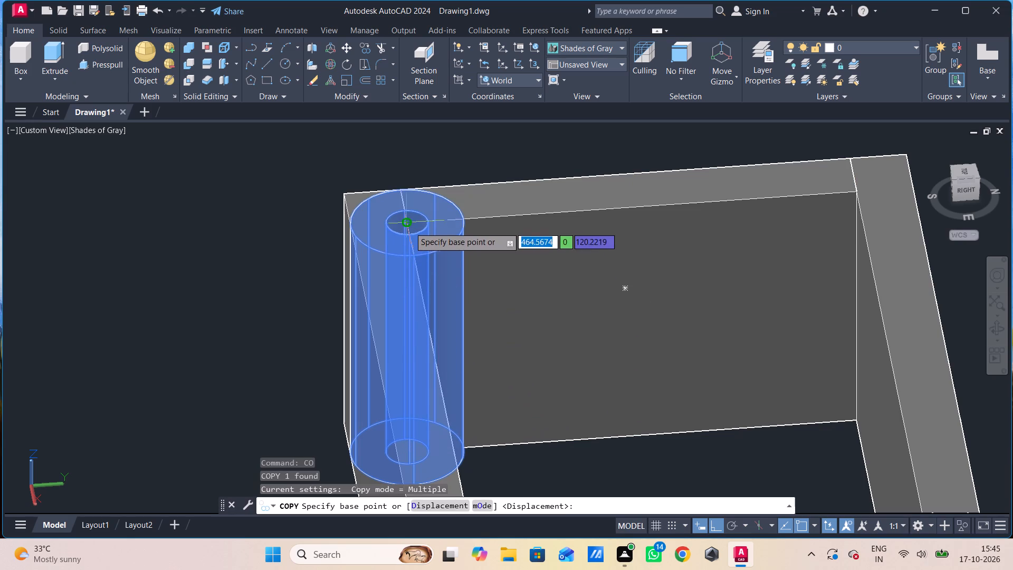
click(409, 226)
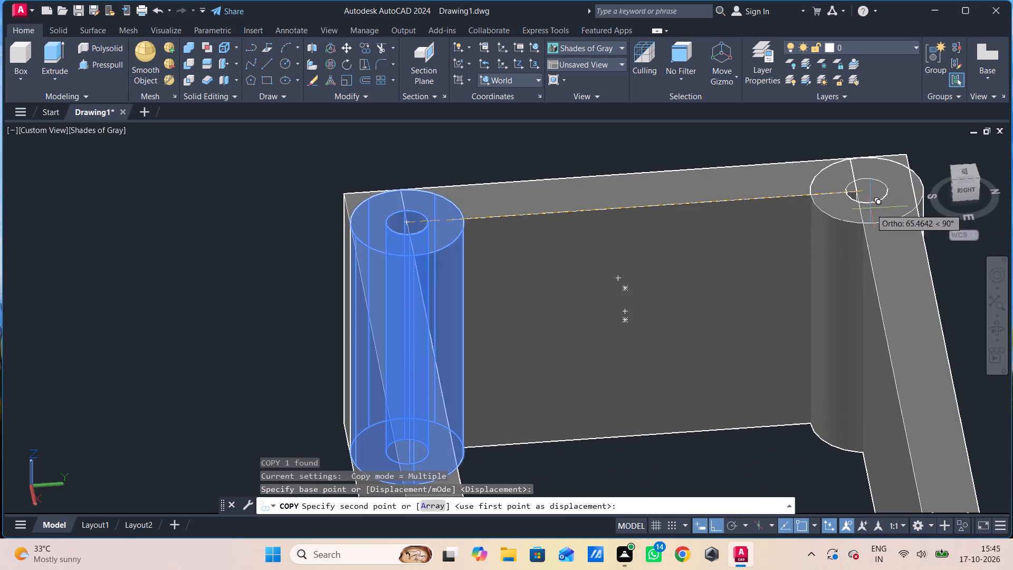
click(859, 195)
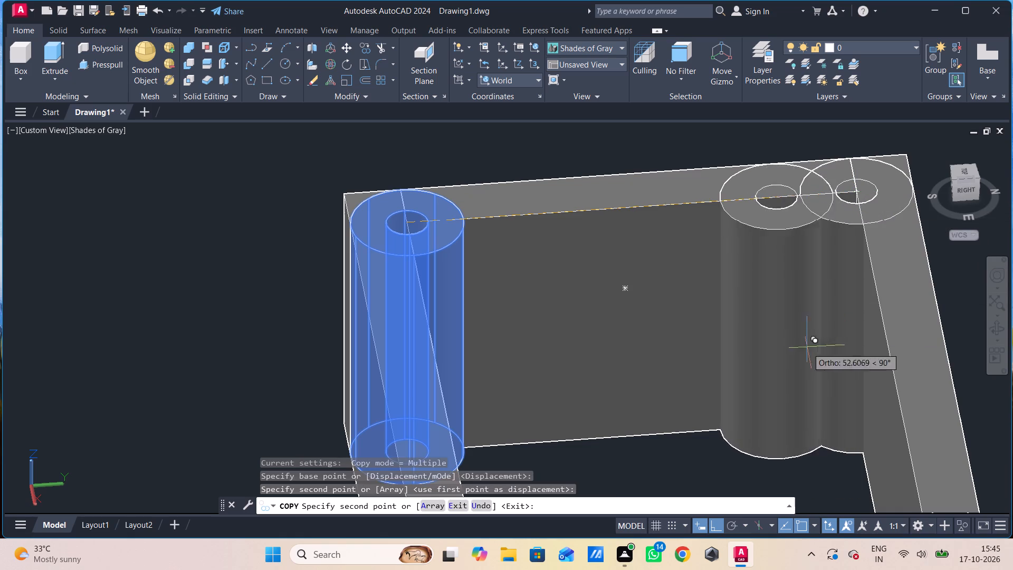
key(Escape)
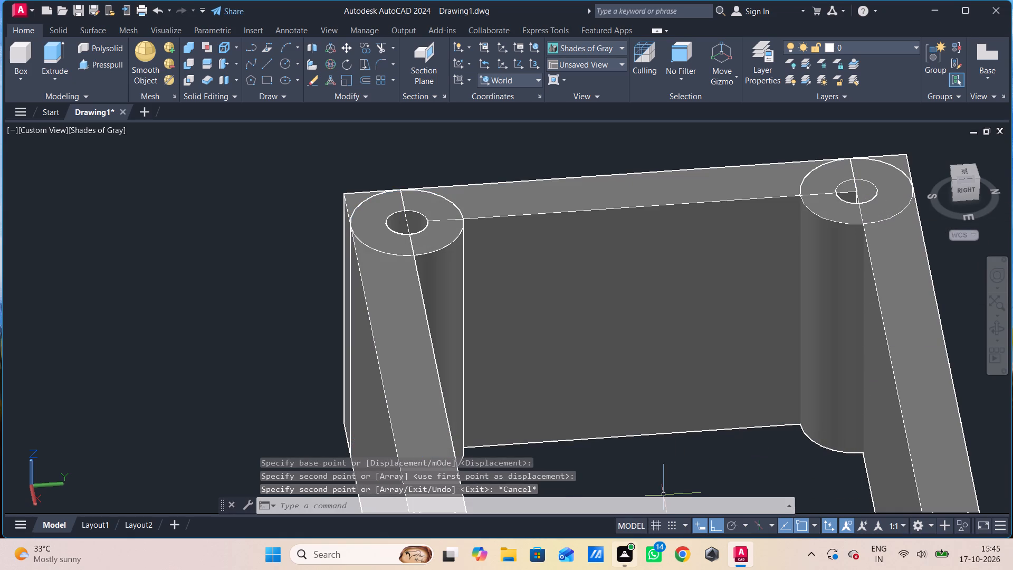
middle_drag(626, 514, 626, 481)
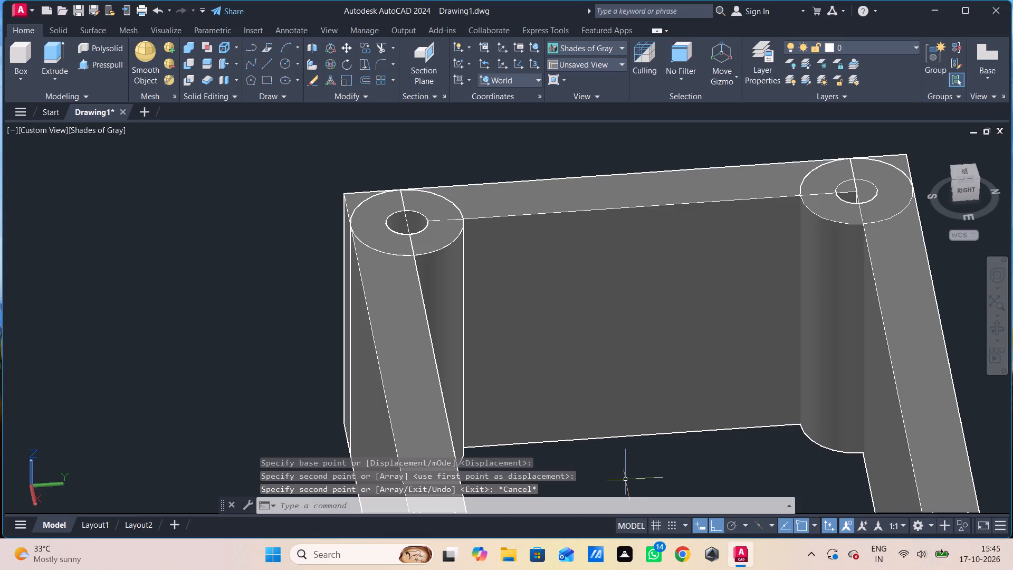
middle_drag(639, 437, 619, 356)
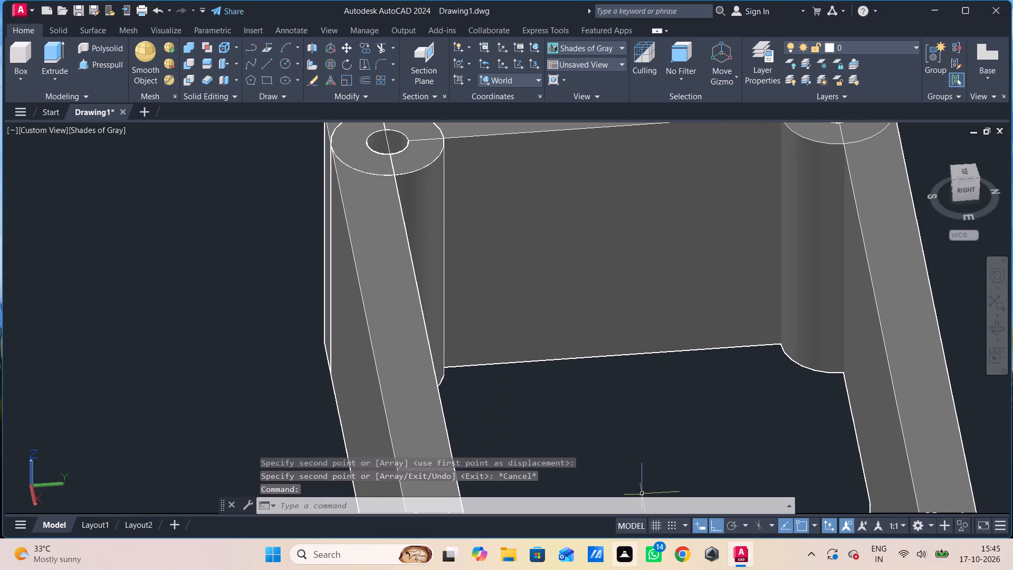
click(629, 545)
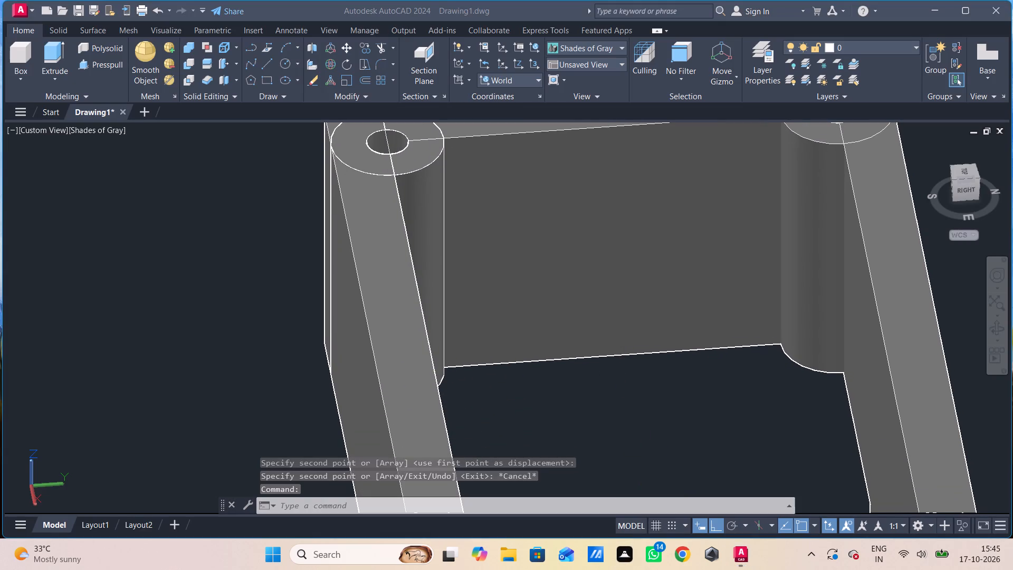
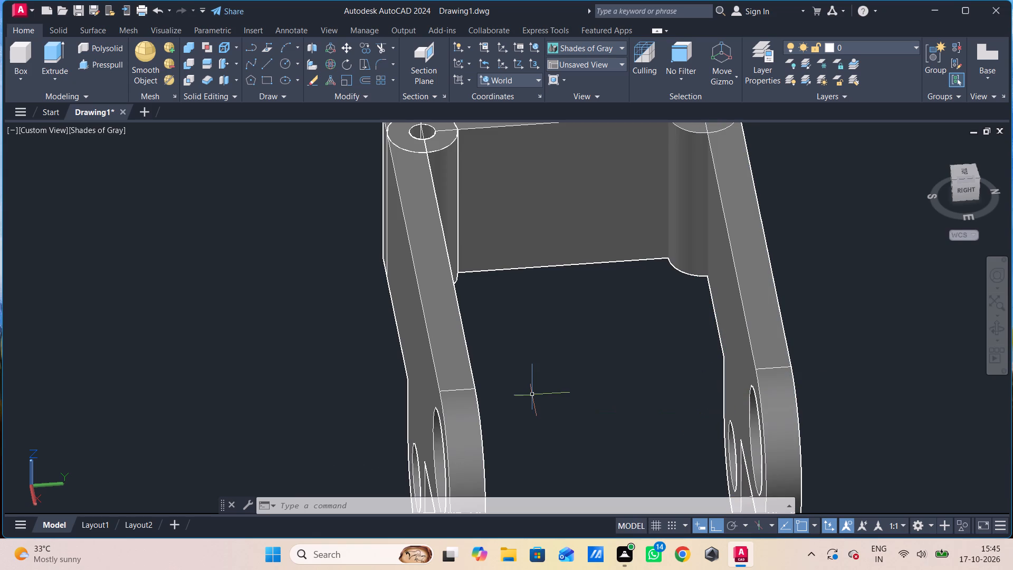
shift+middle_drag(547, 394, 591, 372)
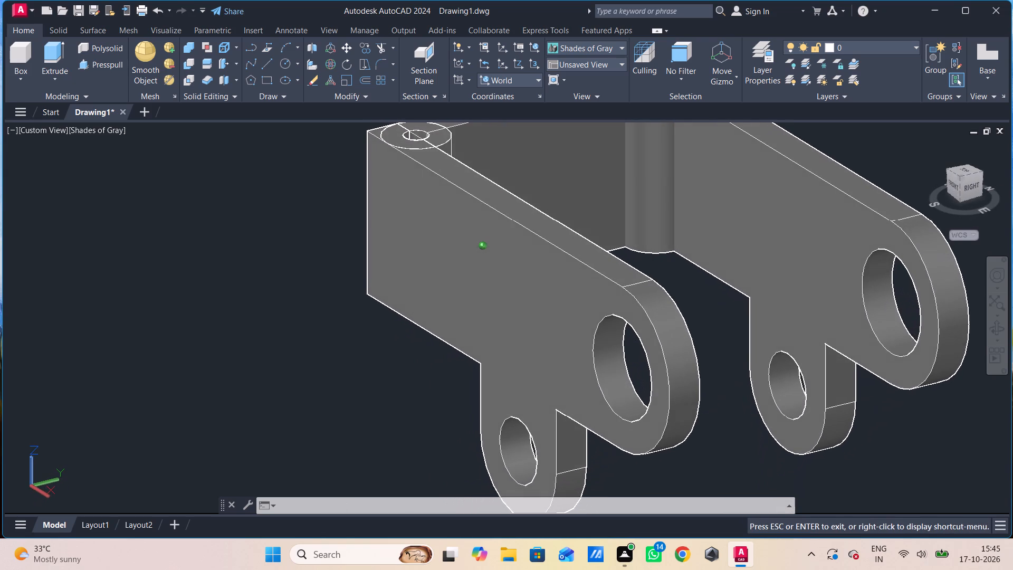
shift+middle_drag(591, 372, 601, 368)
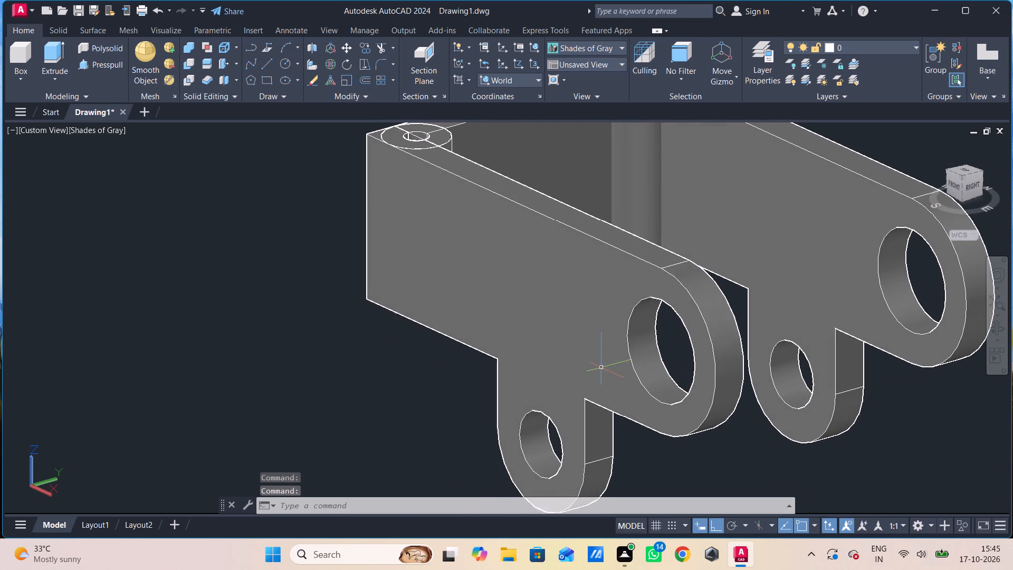
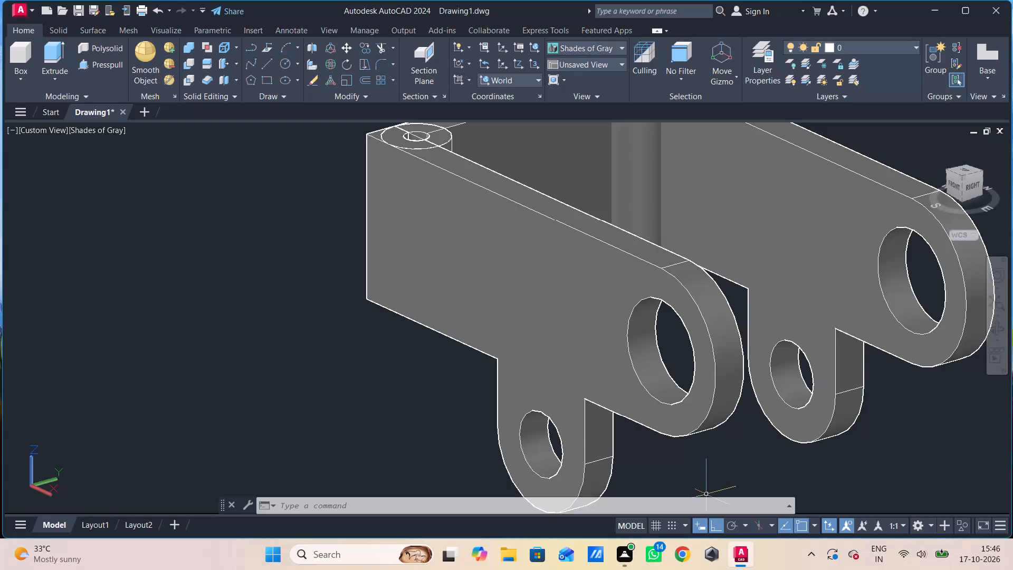
Draw a closed 64 by 40 rectangle of lines between the side plates' lower edges, starting at the corner cylinders' bottom centres.
shift+middle_drag(864, 348, 809, 355)
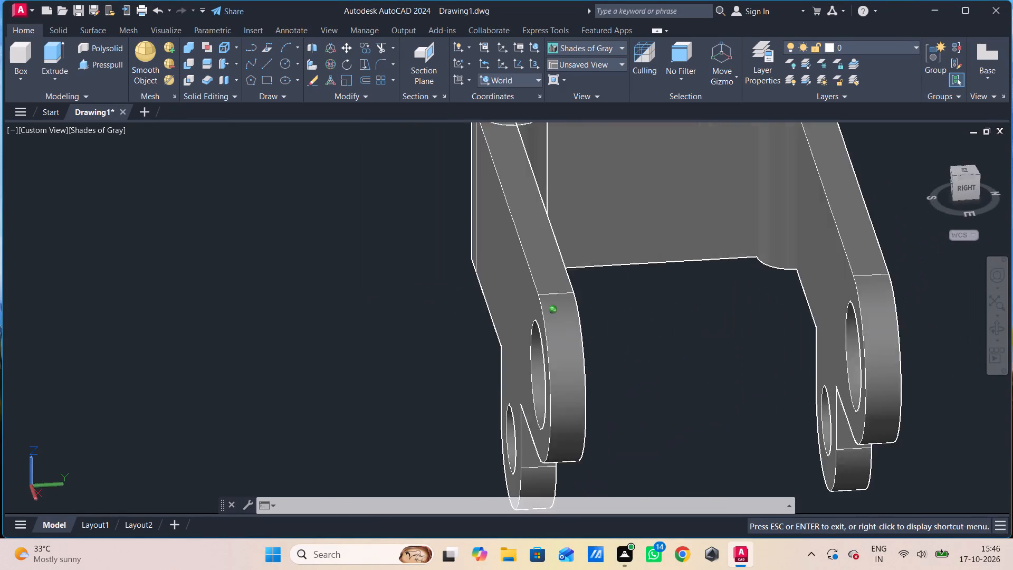
shift+middle_drag(809, 355, 788, 359)
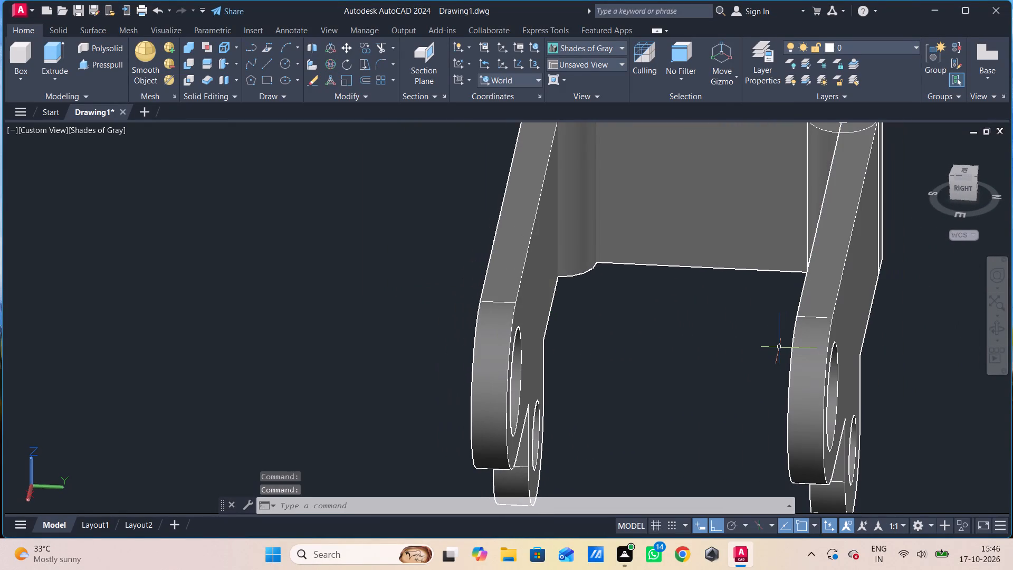
key(l)
key(space)
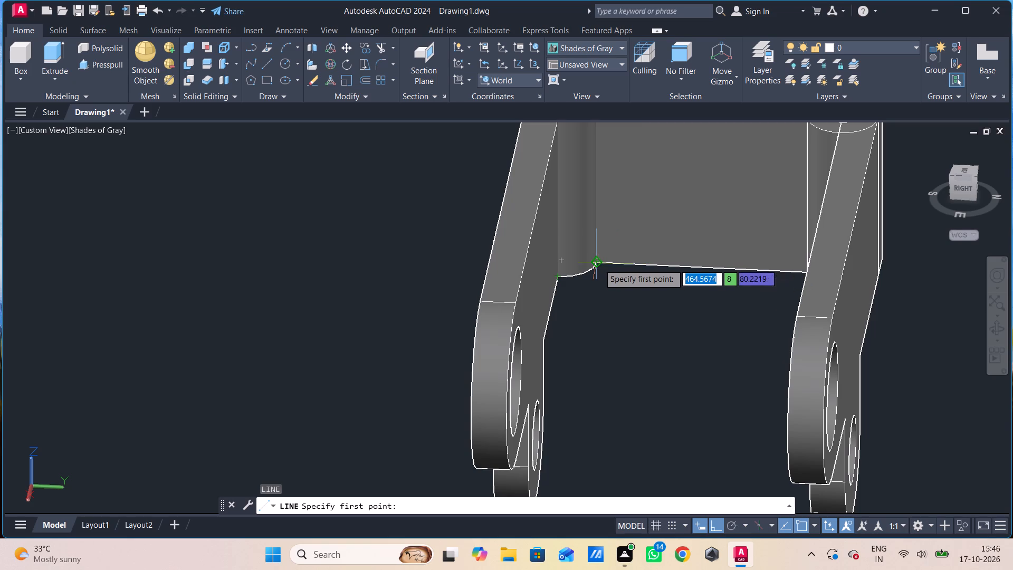
click(565, 262)
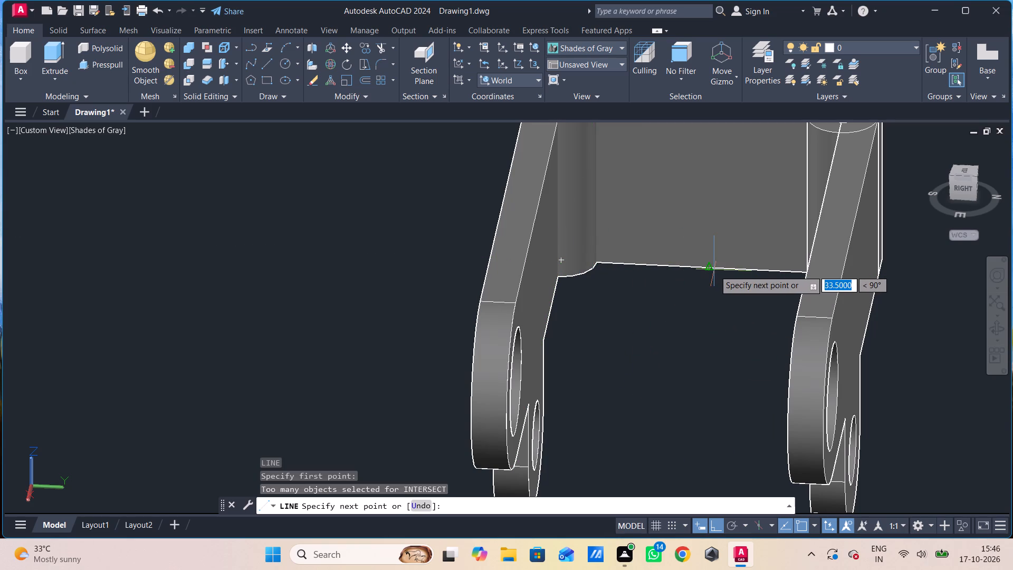
shift+middle_drag(716, 270, 750, 269)
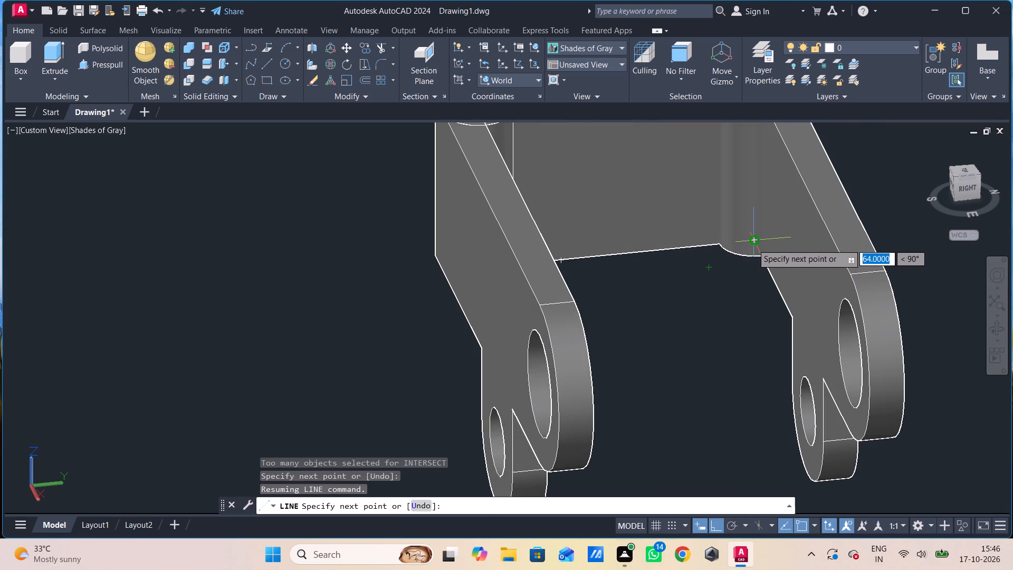
click(752, 240)
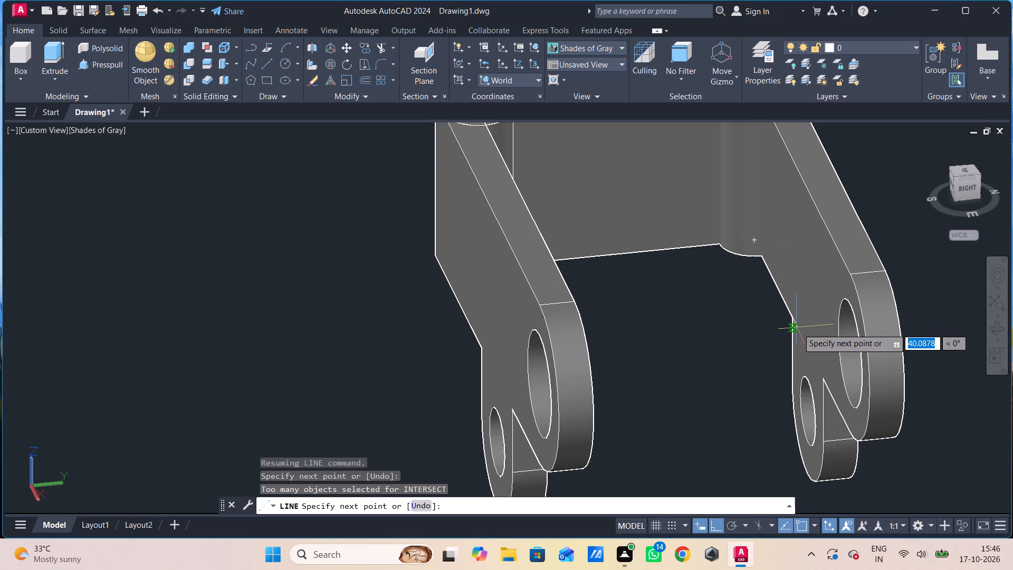
click(797, 321)
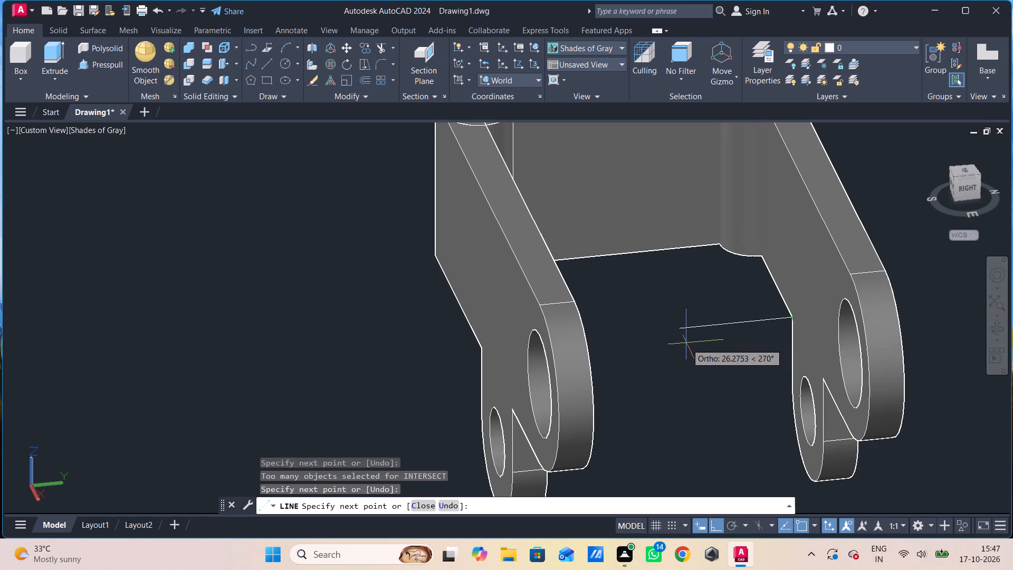
shift+middle_drag(686, 344, 617, 345)
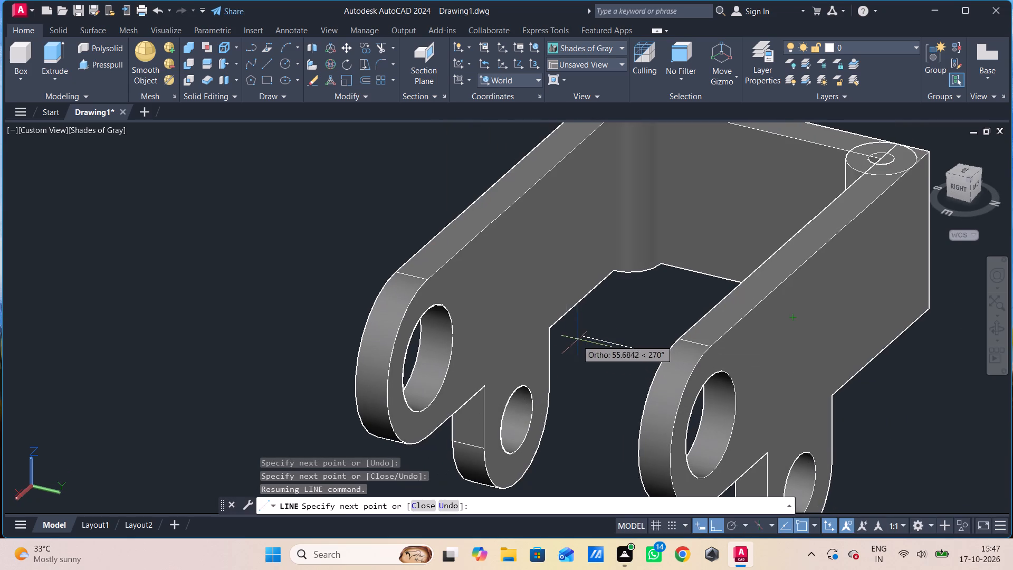
click(550, 328)
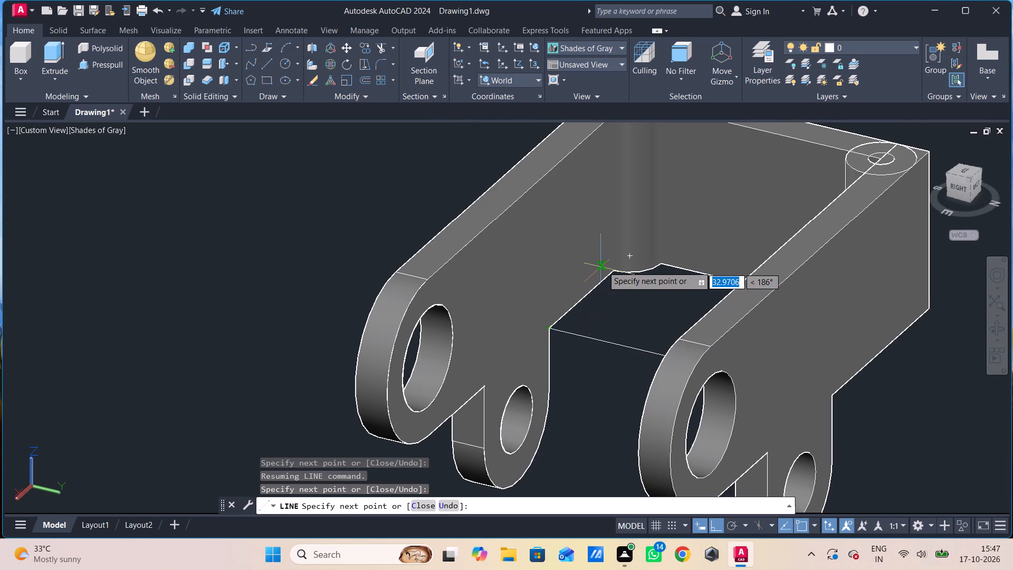
click(634, 259)
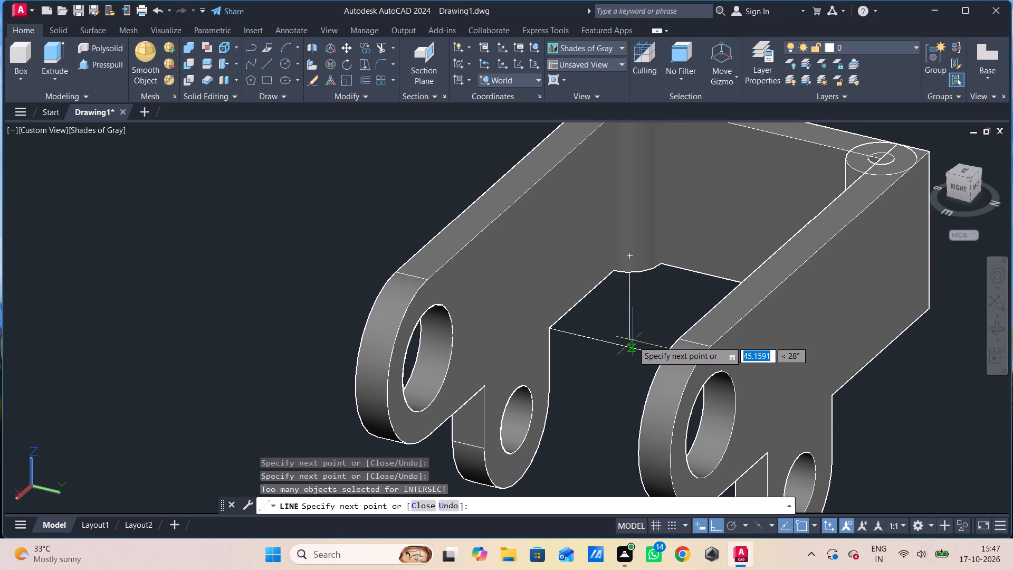
key(Escape)
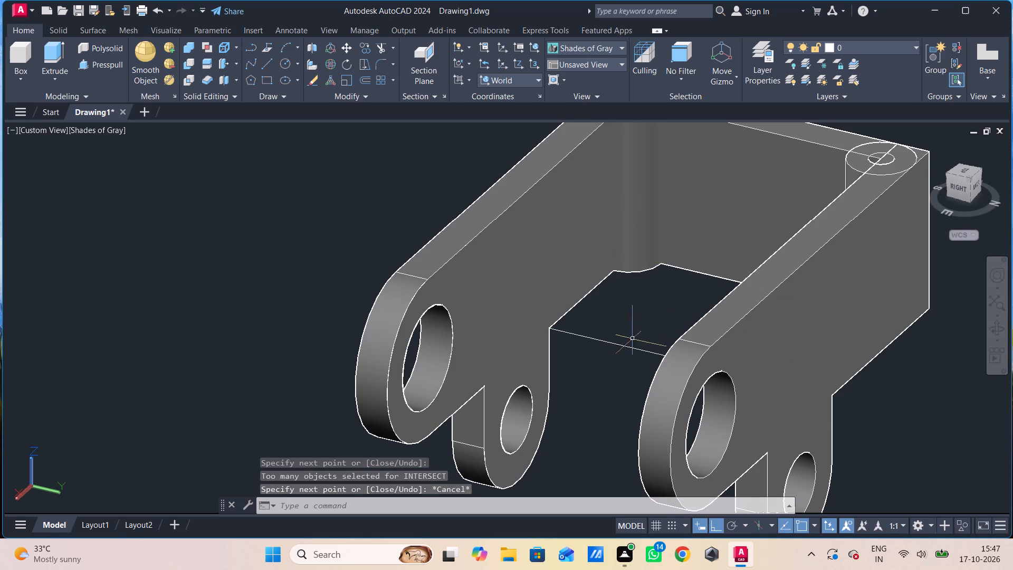
In 2D Wireframe style, join the four lines of the bottom rectangle into a single polyline.
click(106, 132)
click(155, 169)
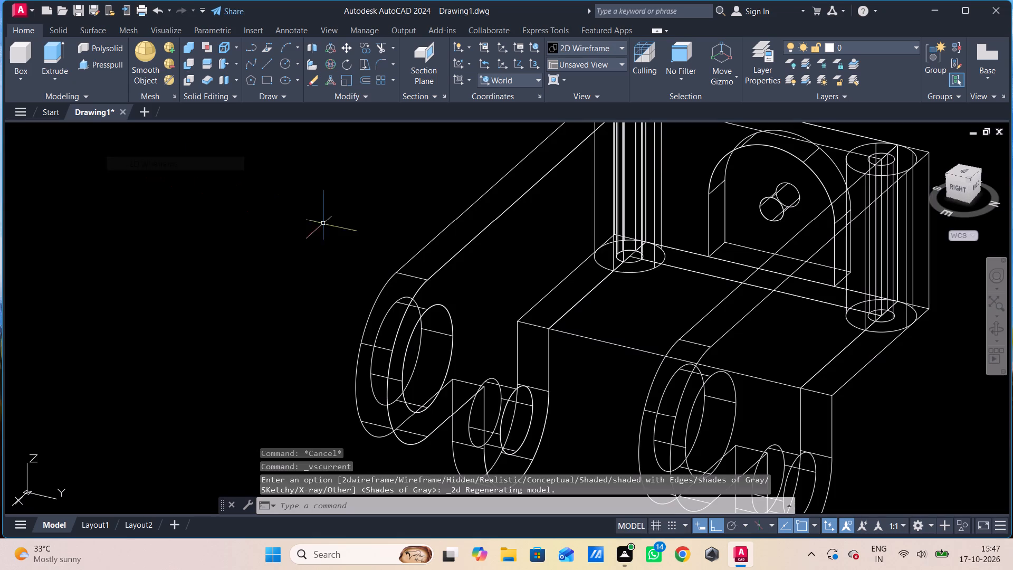
click(681, 267)
click(589, 291)
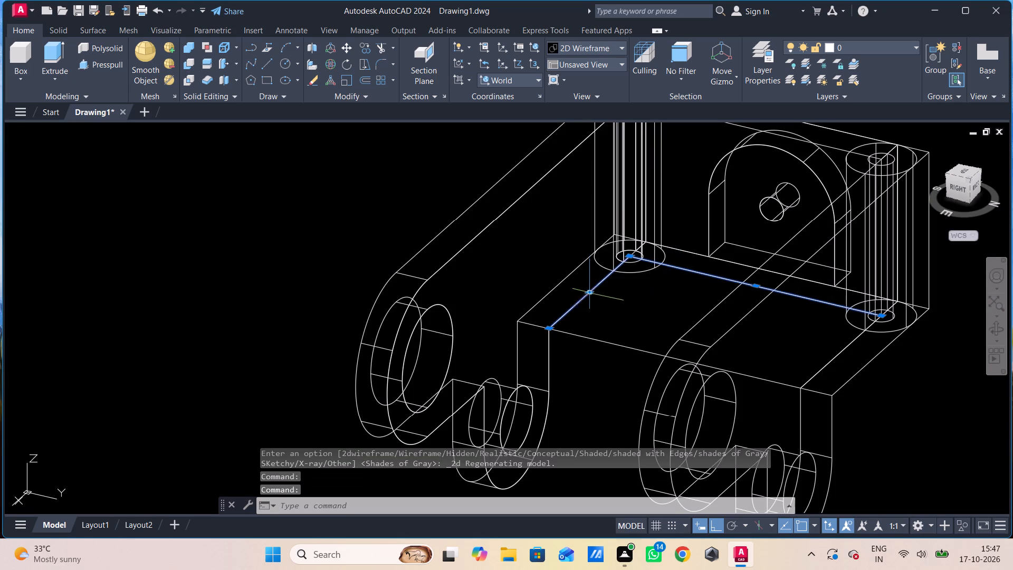
click(593, 341)
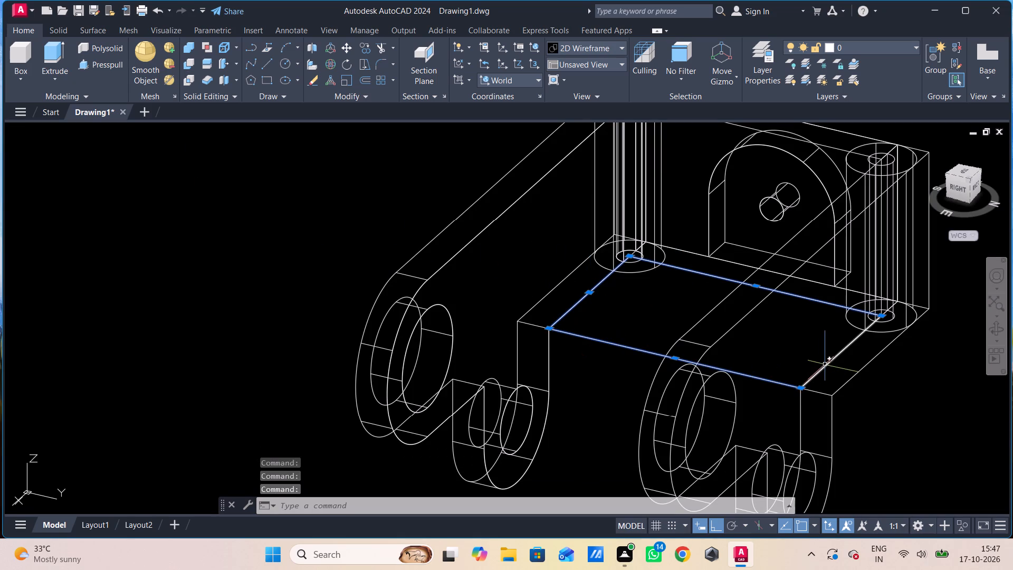
click(825, 365)
key(j)
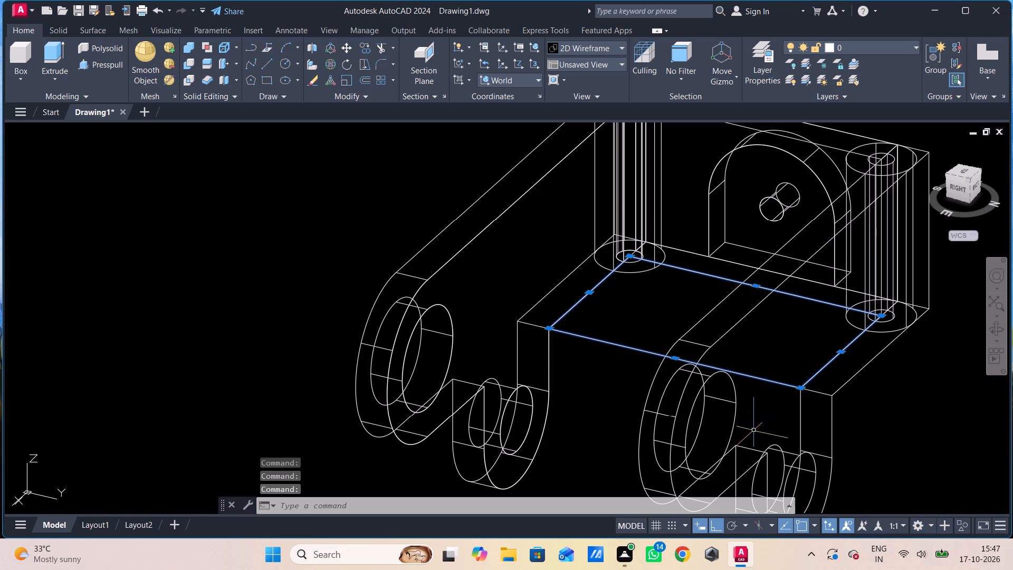
key(Return)
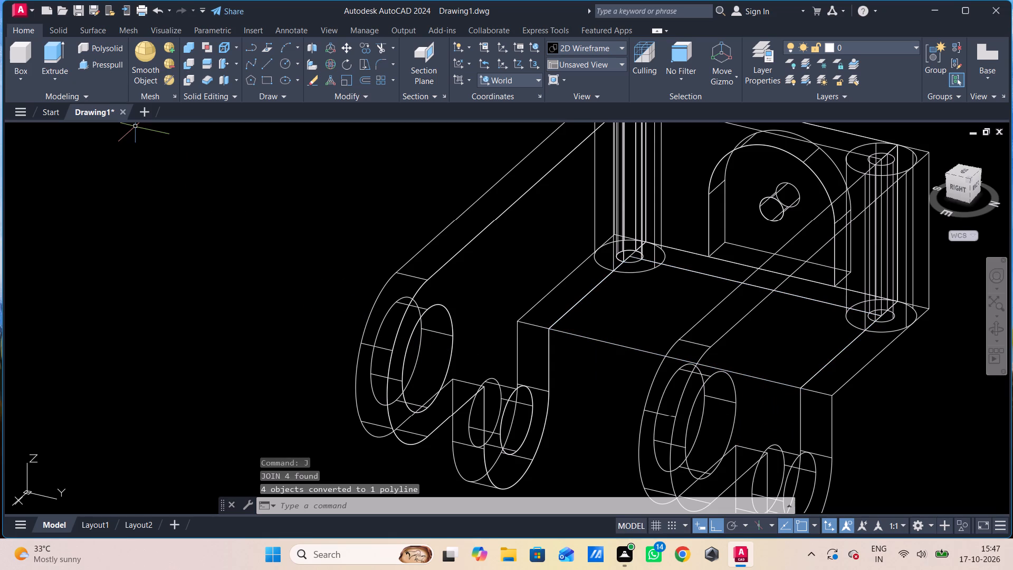
Return to Shades of Gray and presspull the bottom rectangle upward by 8 to form a floor plate between the side plates.
click(118, 69)
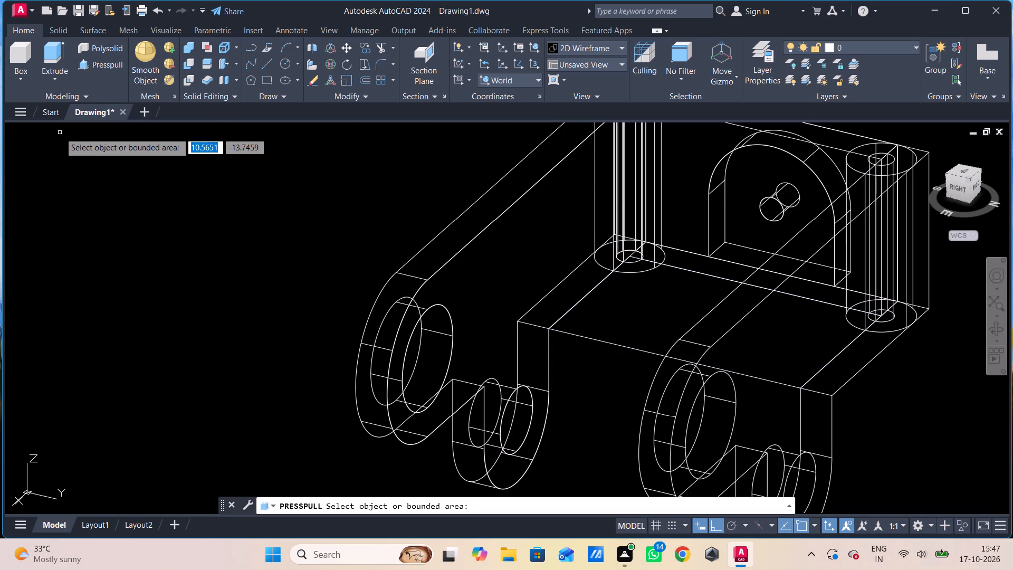
key(Escape)
click(85, 132)
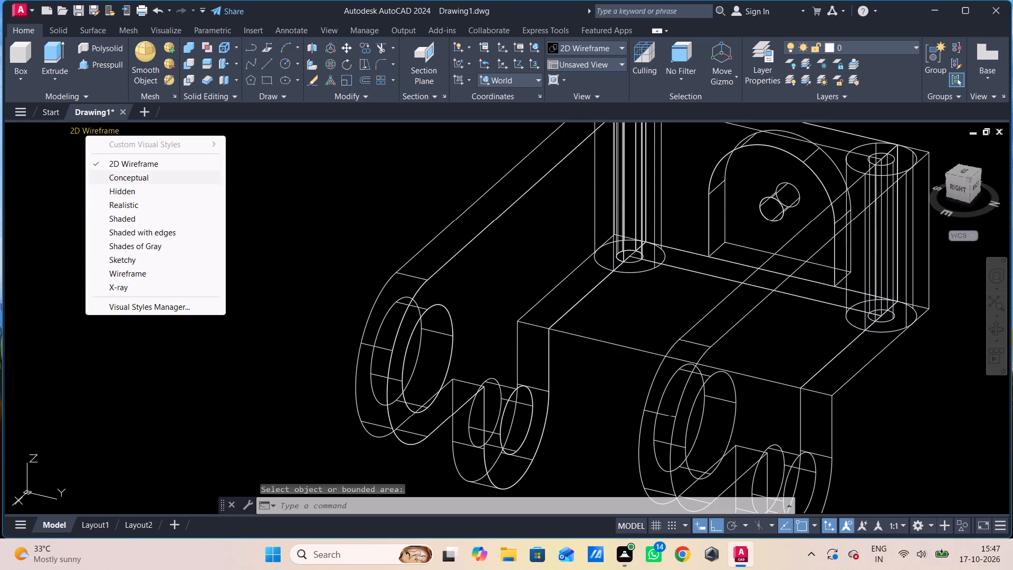
click(130, 241)
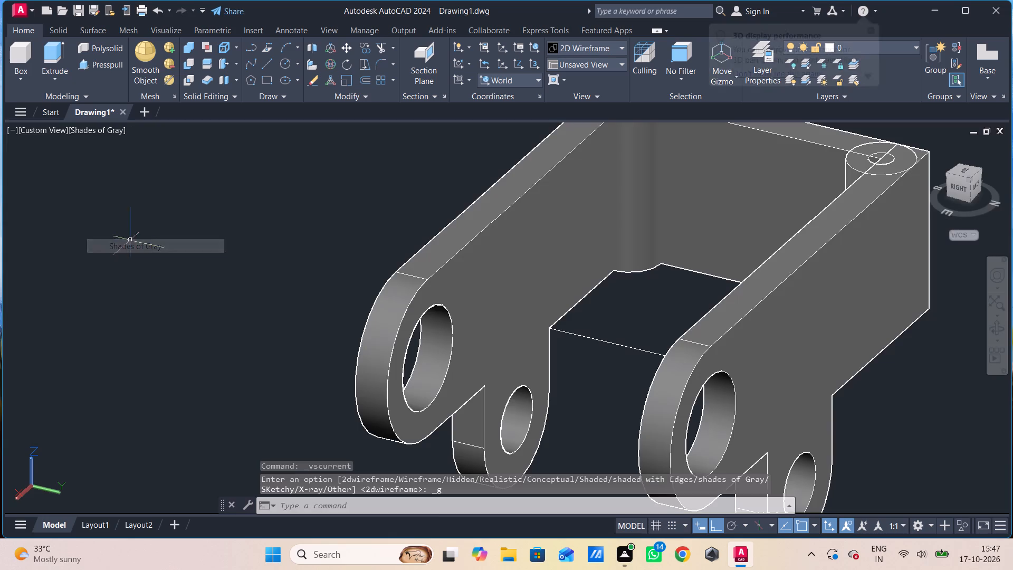
click(90, 66)
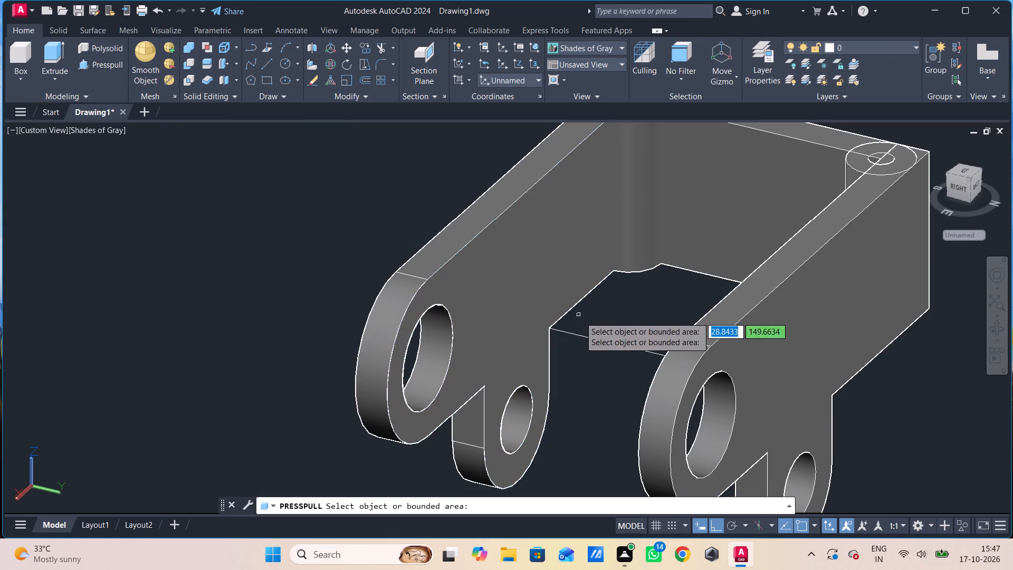
click(588, 339)
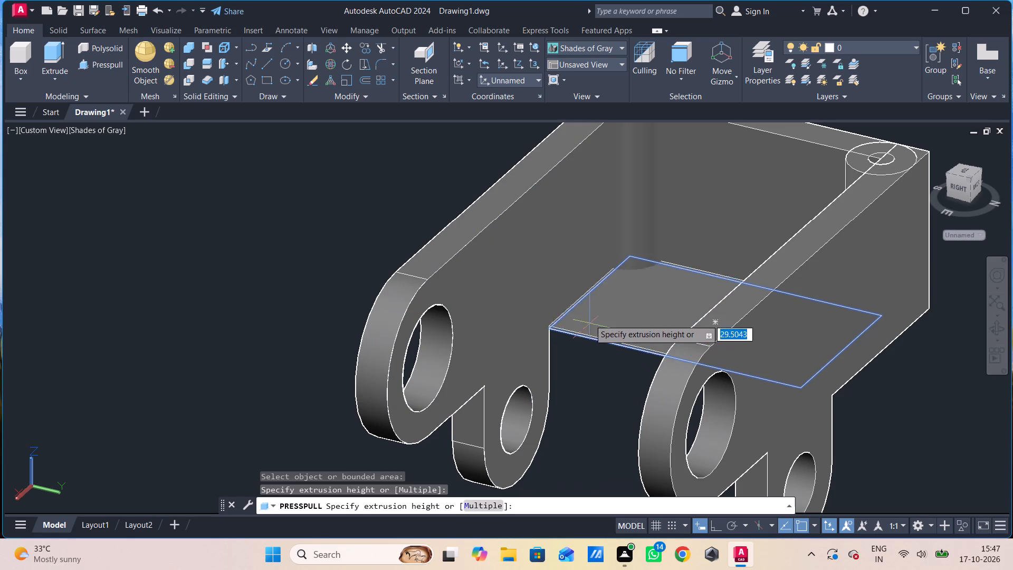
key(1)
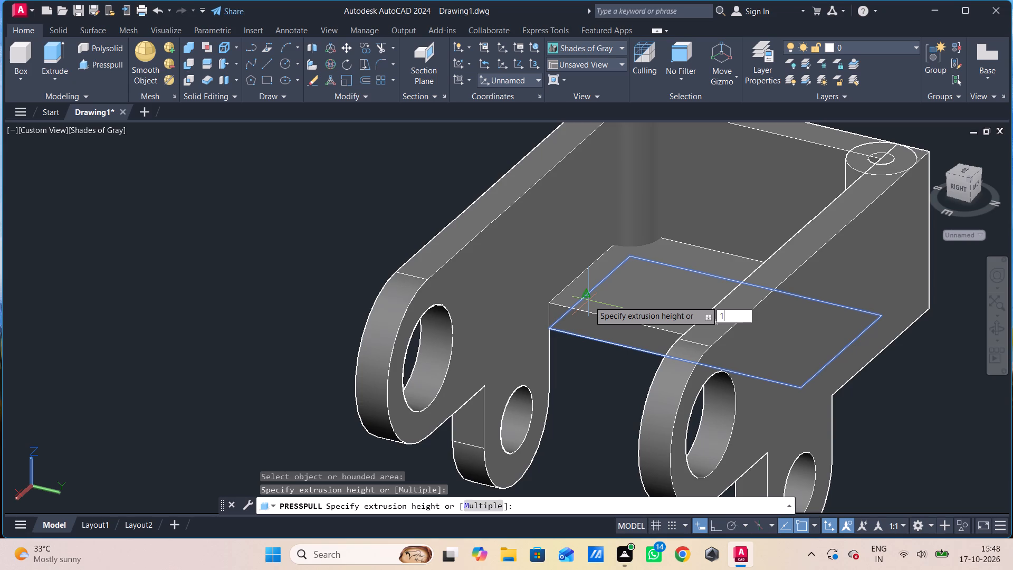
key(8)
key(BackSpace)
key(BackSpace)
key(8)
key(Return)
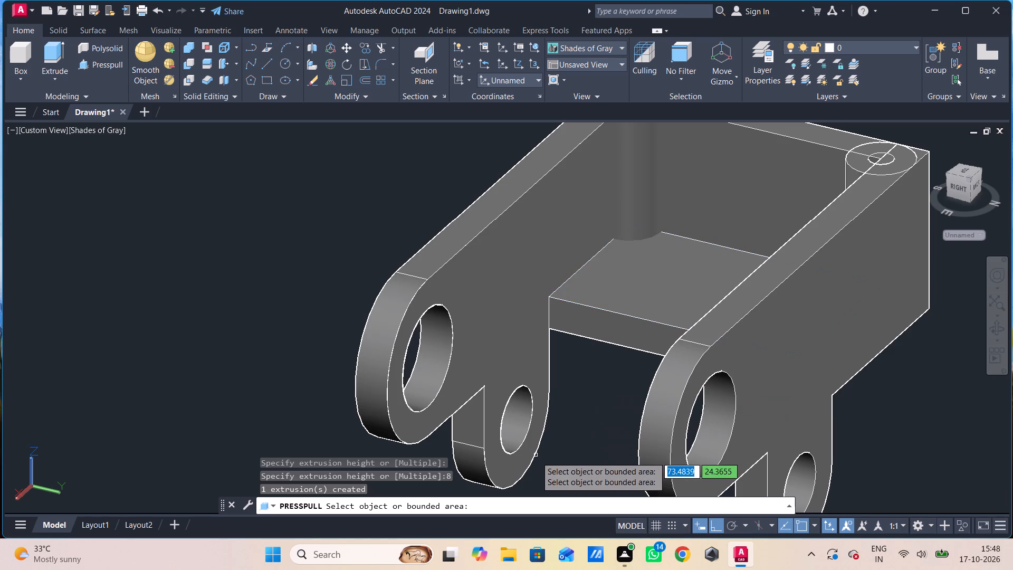
key(Escape)
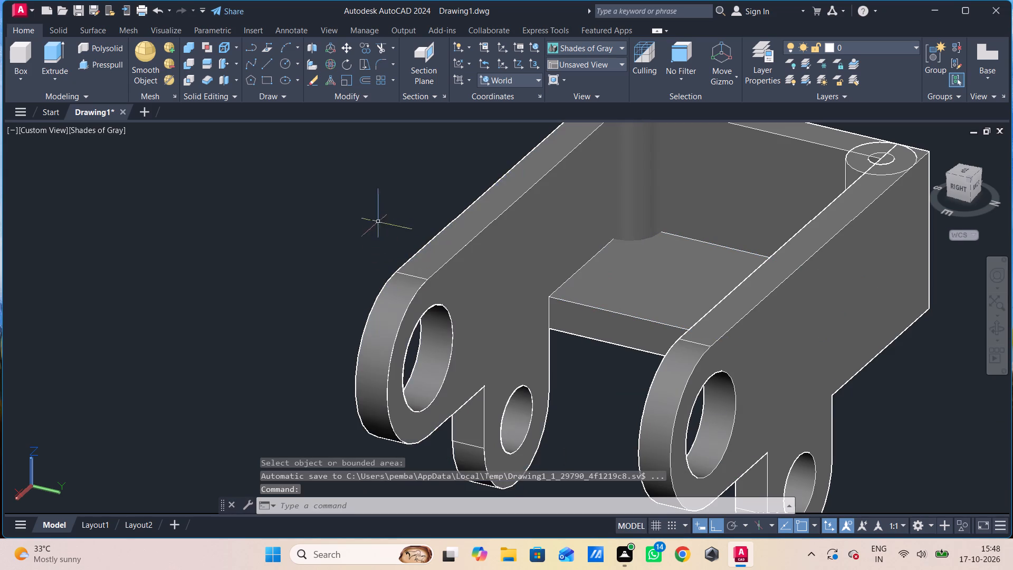
Examine the whole bracket from several sides, including the floor plate, end wall boss, corner cylinders and side plates.
shift+middle_drag(378, 218, 603, 245)
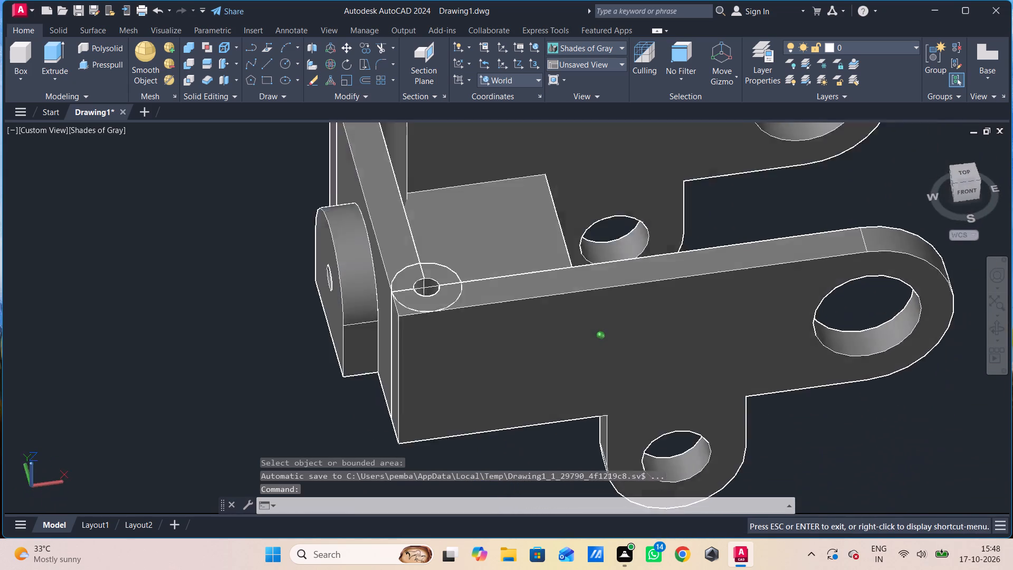
shift+middle_drag(603, 245, 634, 234)
middle_drag(610, 214, 568, 356)
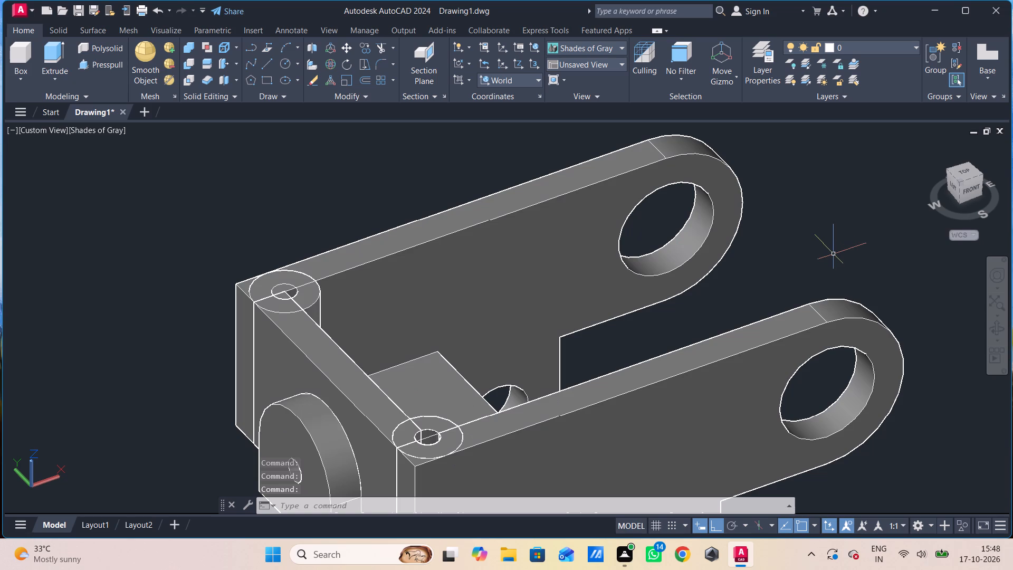
shift+middle_drag(794, 294, 781, 305)
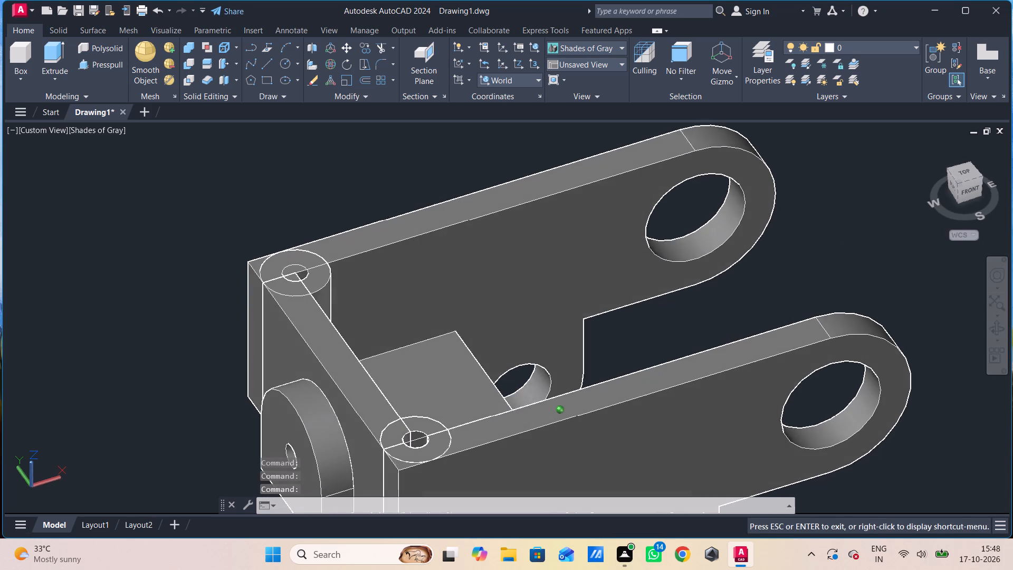
shift+middle_drag(781, 305, 821, 294)
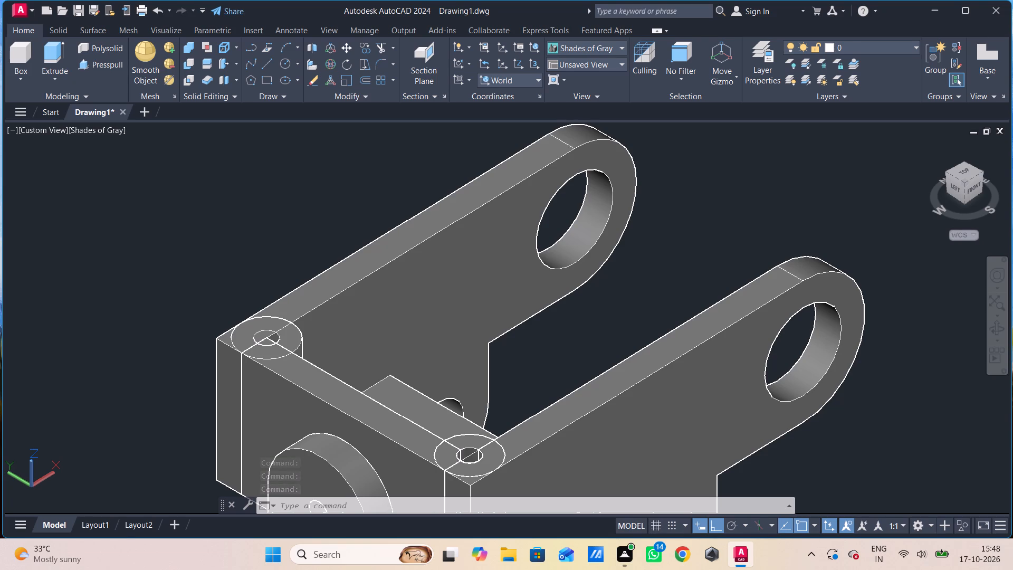
scroll(821, 290, down, 1)
middle_drag(817, 284, 810, 263)
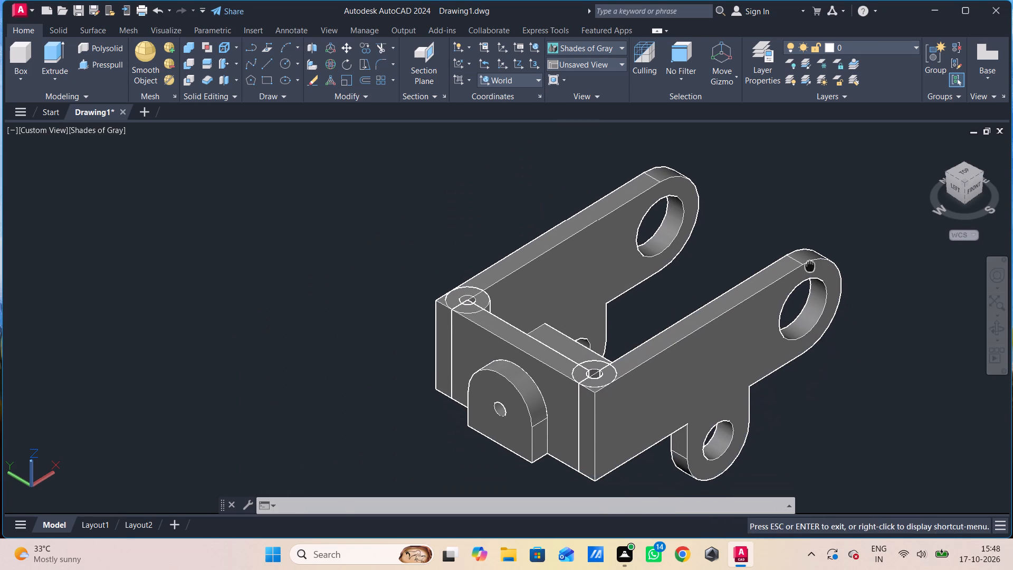
middle_drag(810, 263, 808, 256)
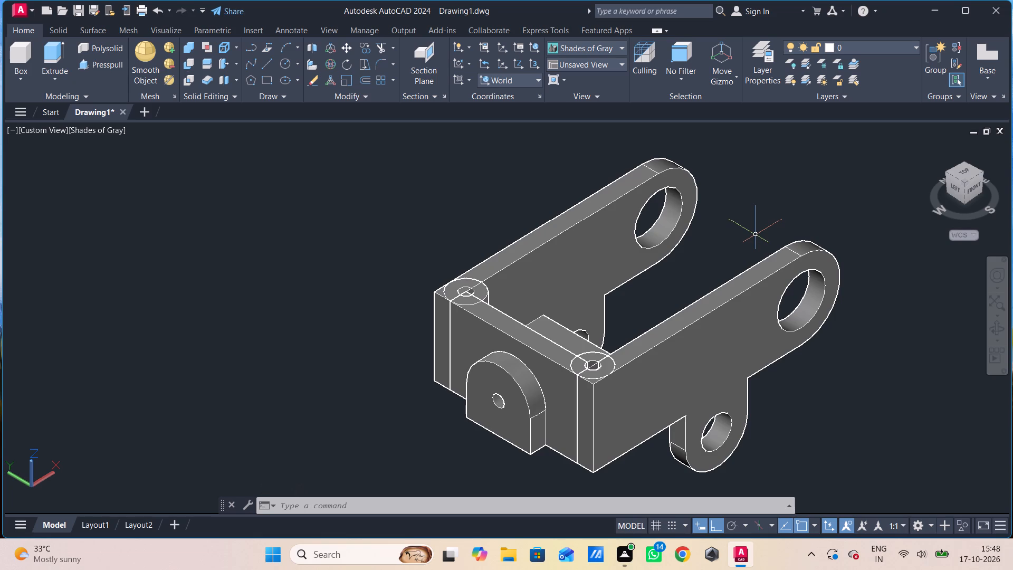
middle_drag(679, 276, 633, 287)
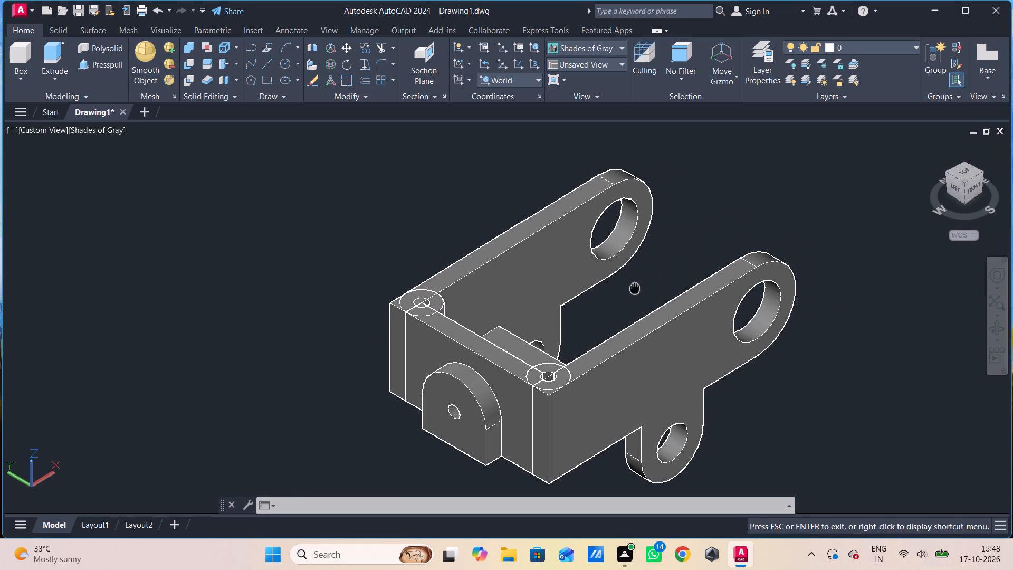
middle_drag(633, 287, 672, 270)
shift+middle_drag(701, 253, 537, 242)
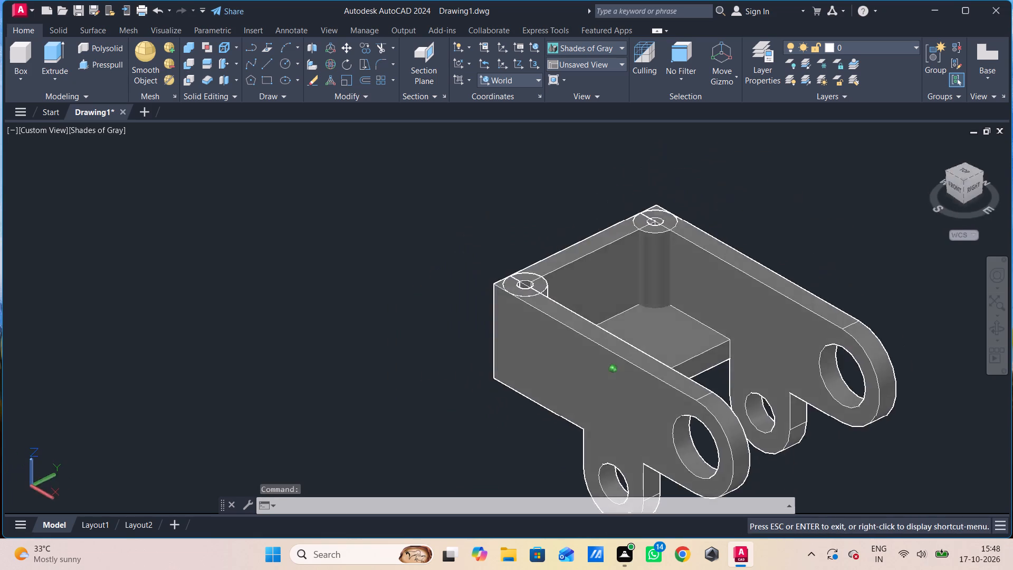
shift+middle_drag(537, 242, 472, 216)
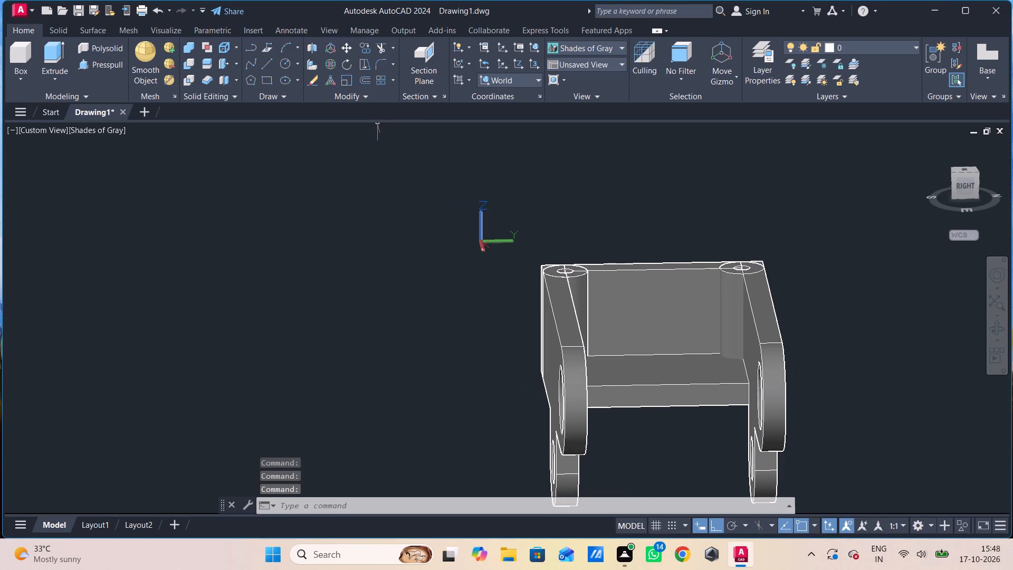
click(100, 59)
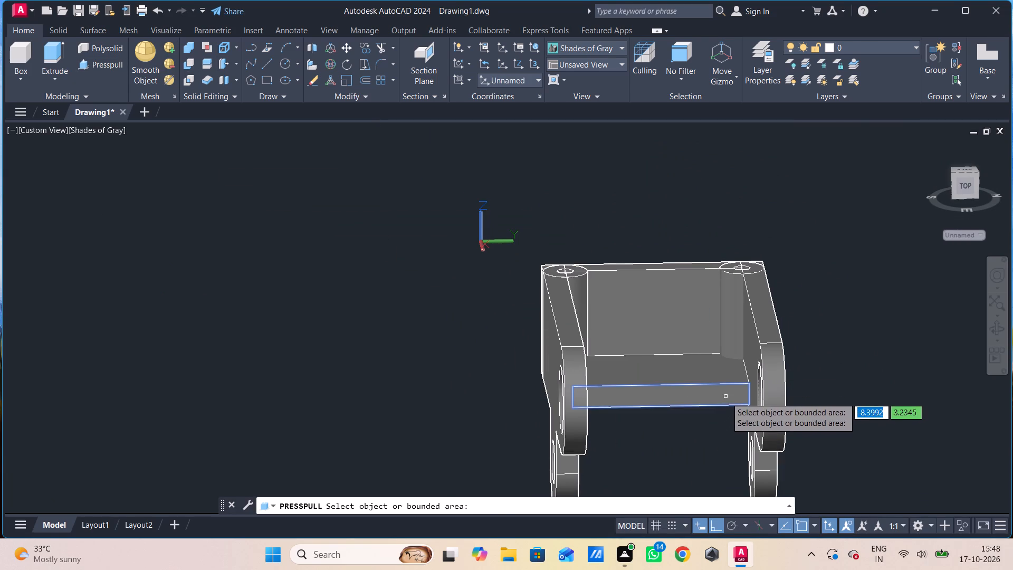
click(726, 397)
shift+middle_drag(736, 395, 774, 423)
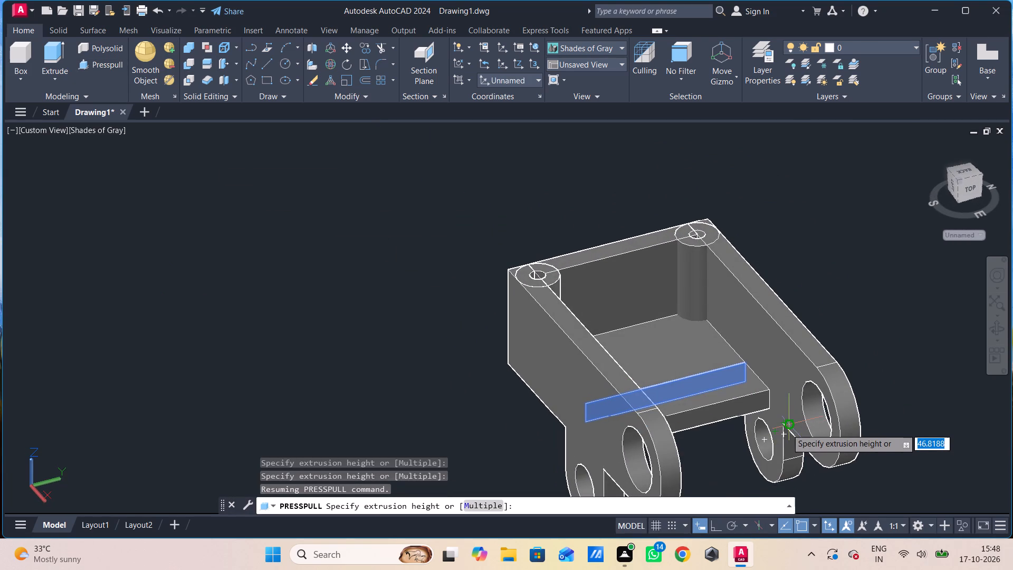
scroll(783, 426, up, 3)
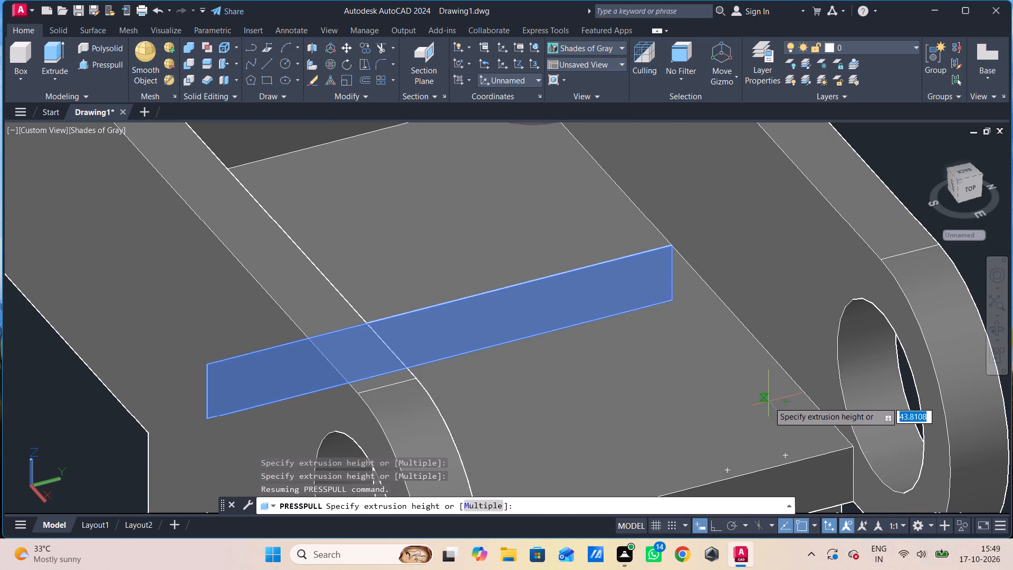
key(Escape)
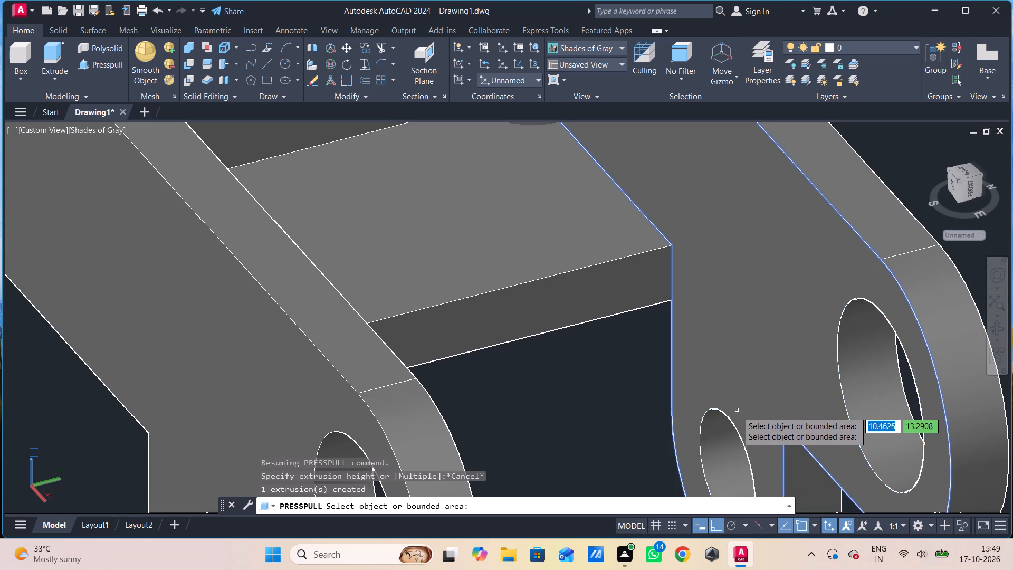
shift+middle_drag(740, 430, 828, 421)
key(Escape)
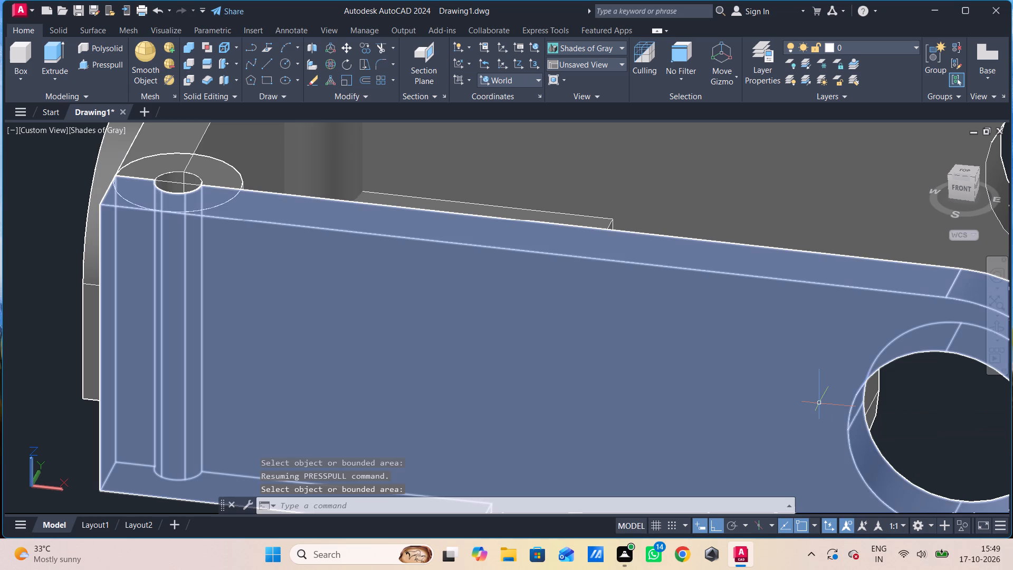
Draw a line 12 long from the floor plate's free corner along its side edge toward the end wall, ending with a short perpendicular segment.
shift+middle_drag(813, 393, 844, 401)
scroll(853, 388, down, 2)
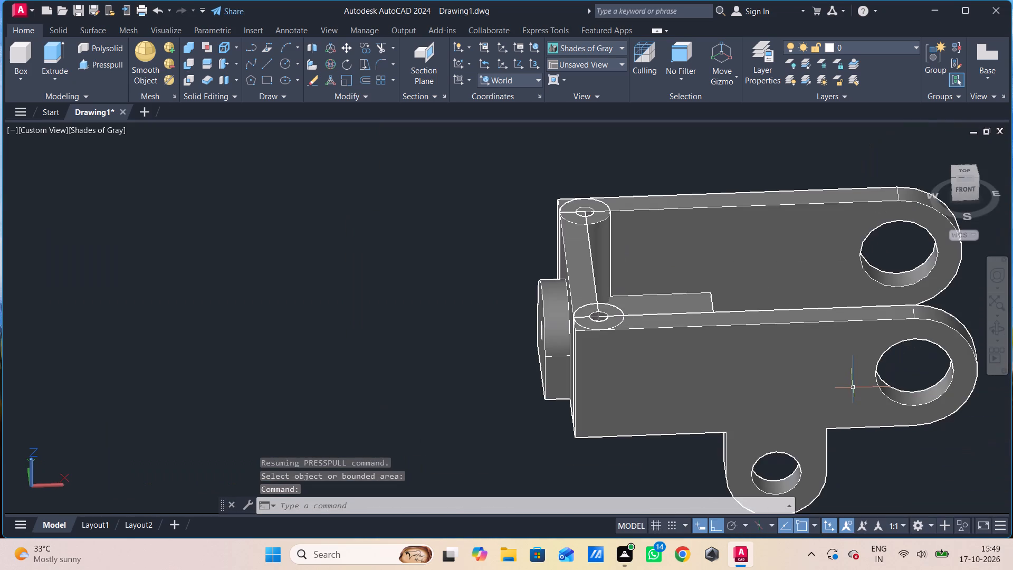
shift+middle_drag(853, 390, 870, 405)
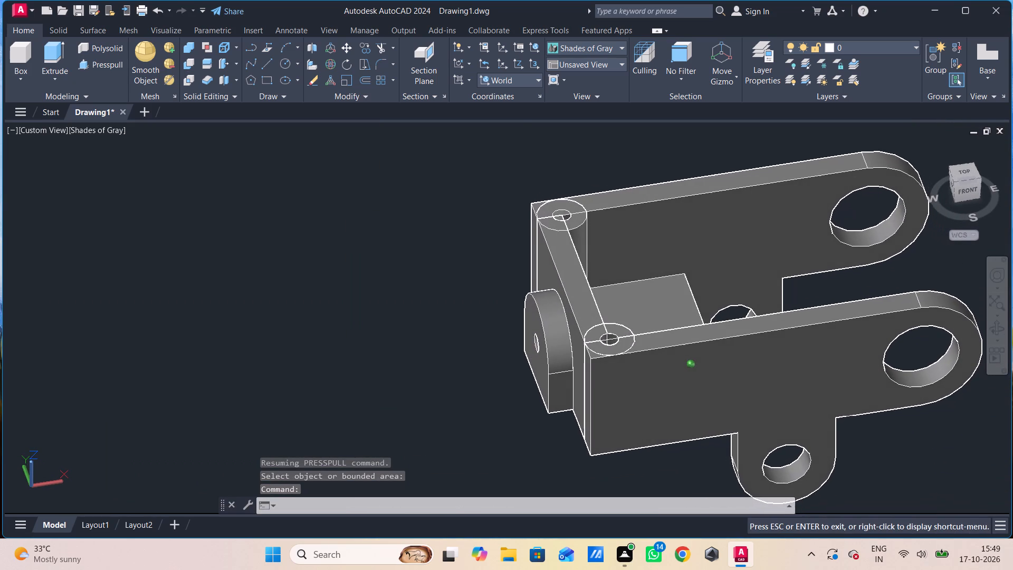
shift+middle_drag(870, 405, 876, 391)
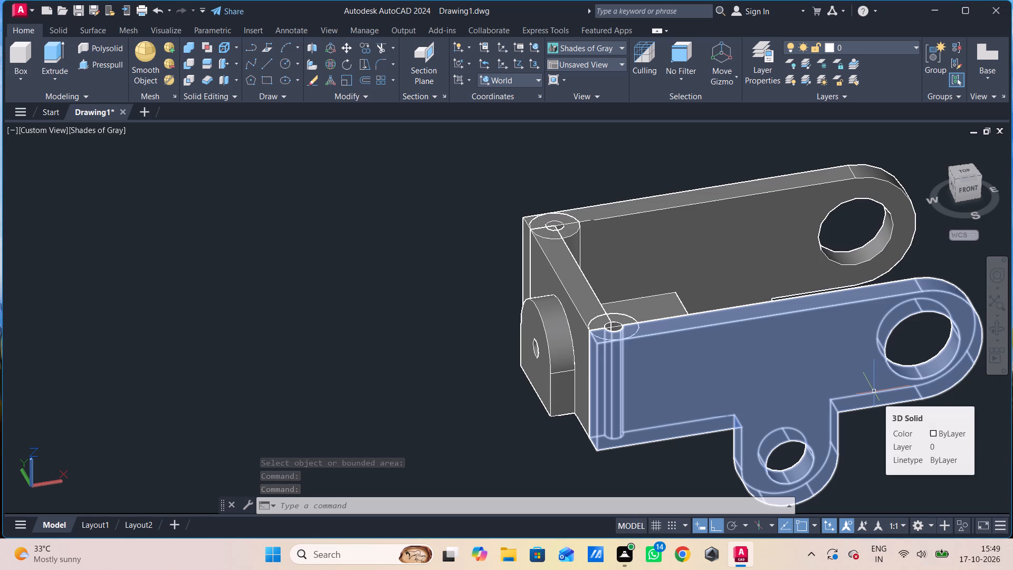
text(l)
key(space)
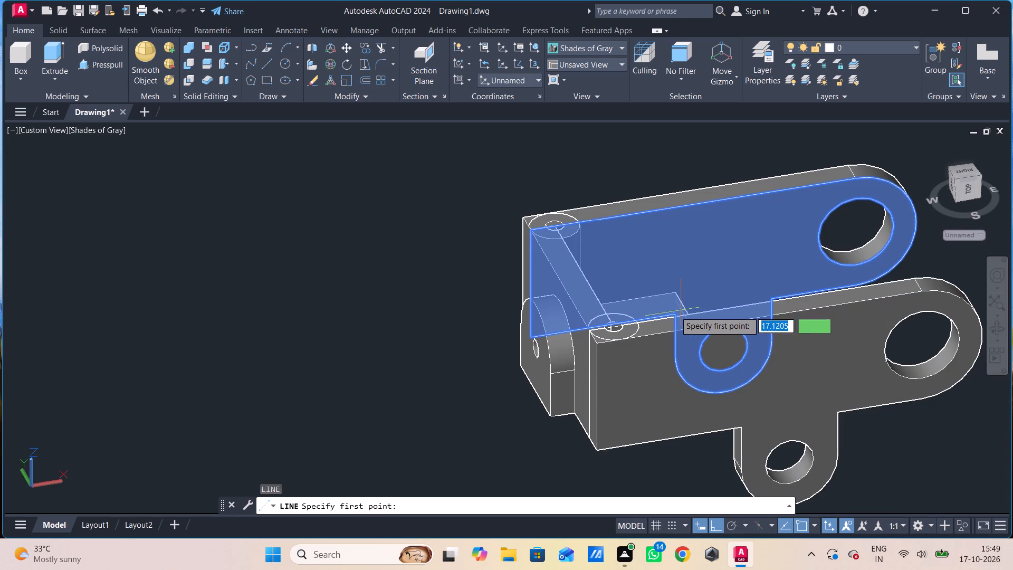
shift+middle_drag(675, 308, 712, 318)
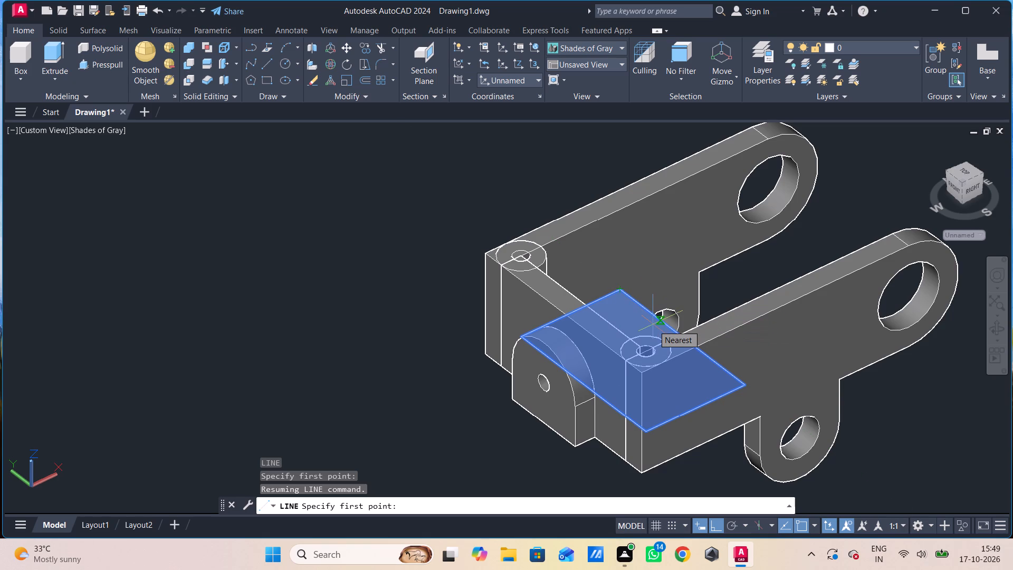
shift+middle_drag(754, 288, 699, 315)
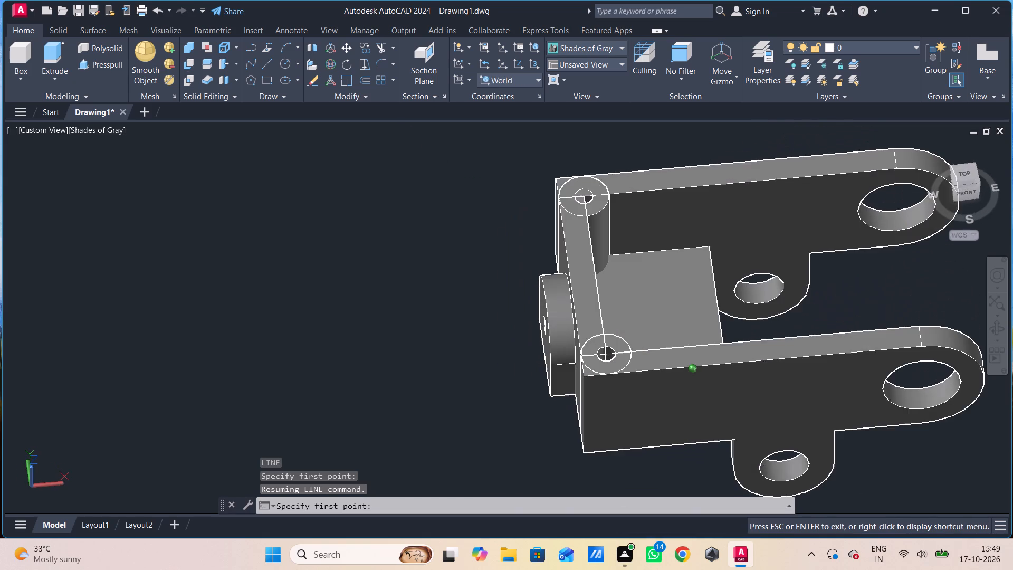
shift+middle_drag(699, 315, 697, 315)
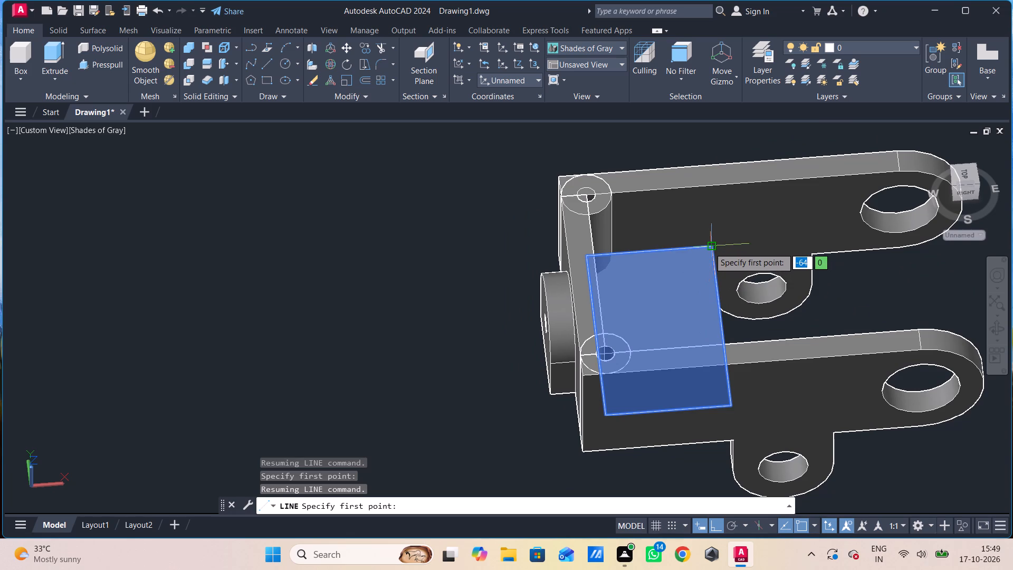
scroll(710, 248, up, 2)
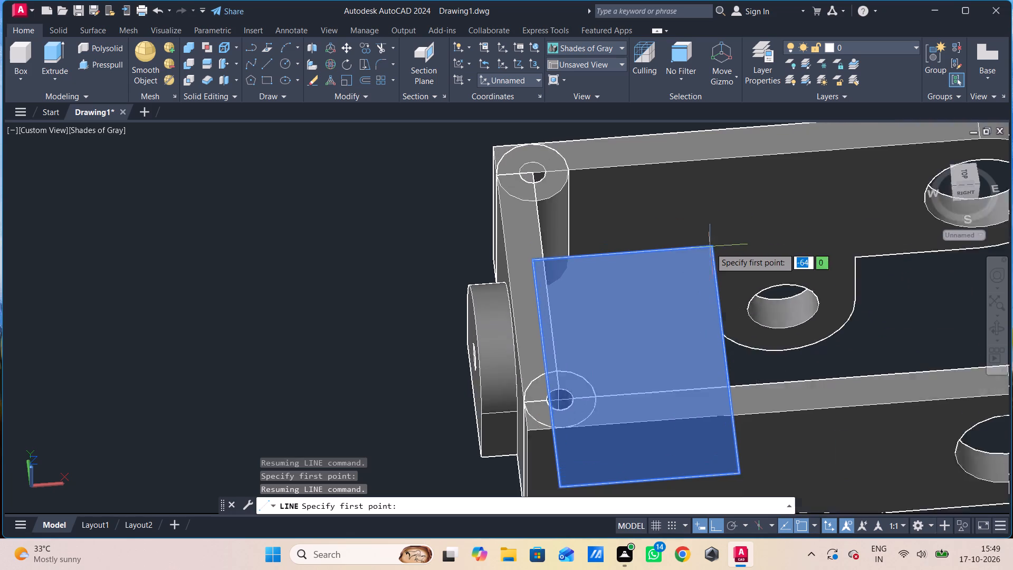
scroll(710, 248, up, 1)
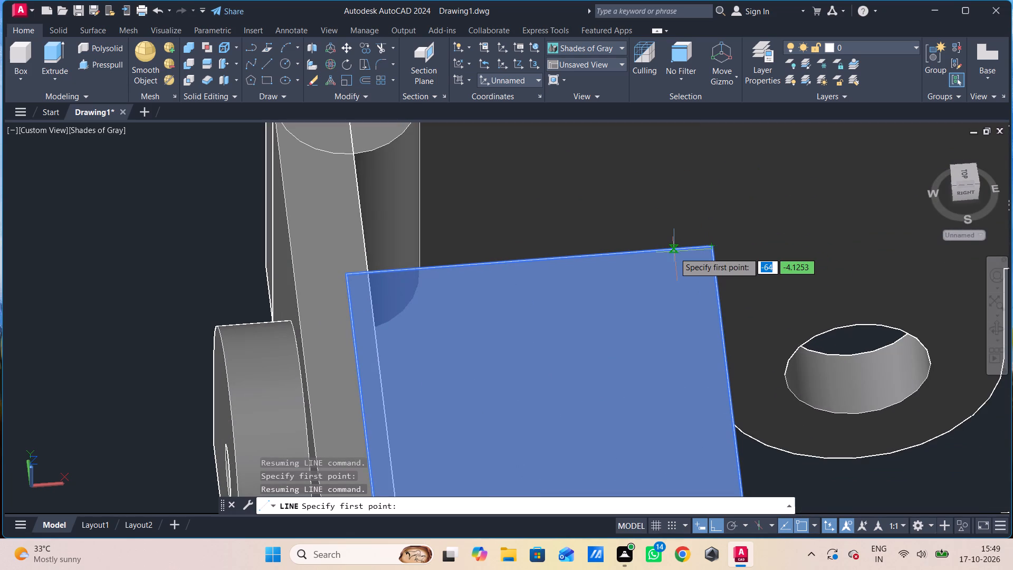
click(716, 246)
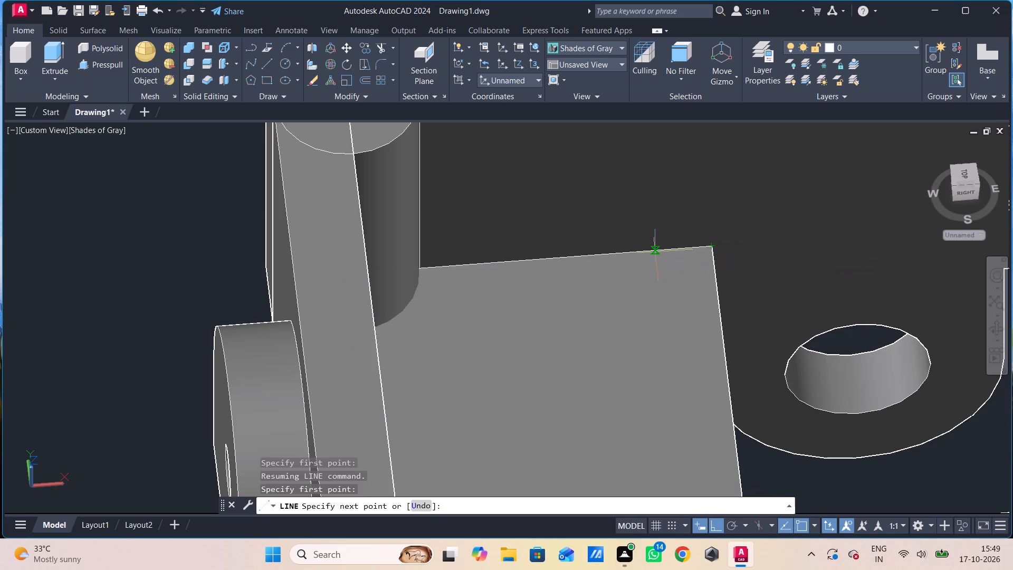
text(12)
key(Return)
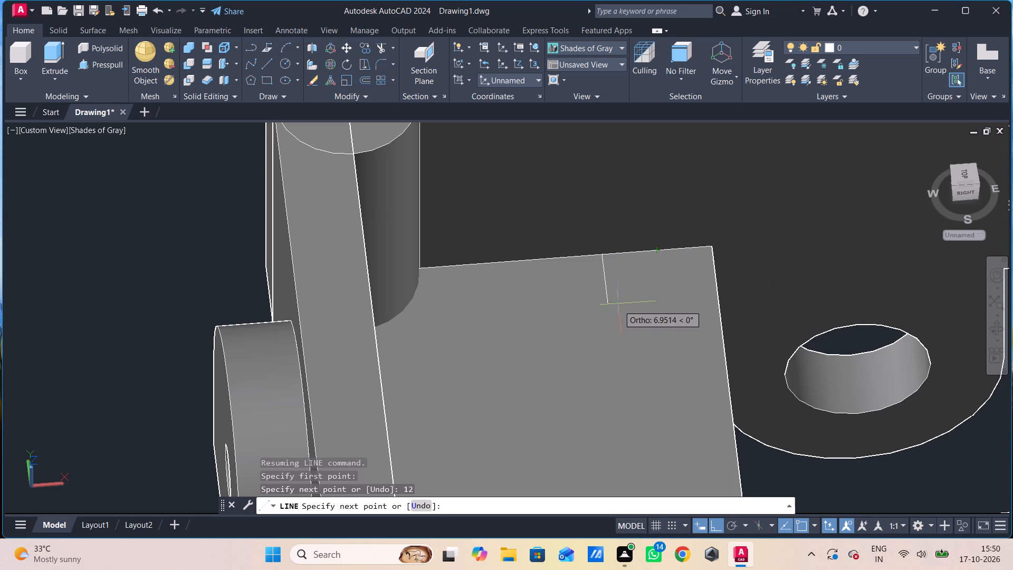
click(614, 276)
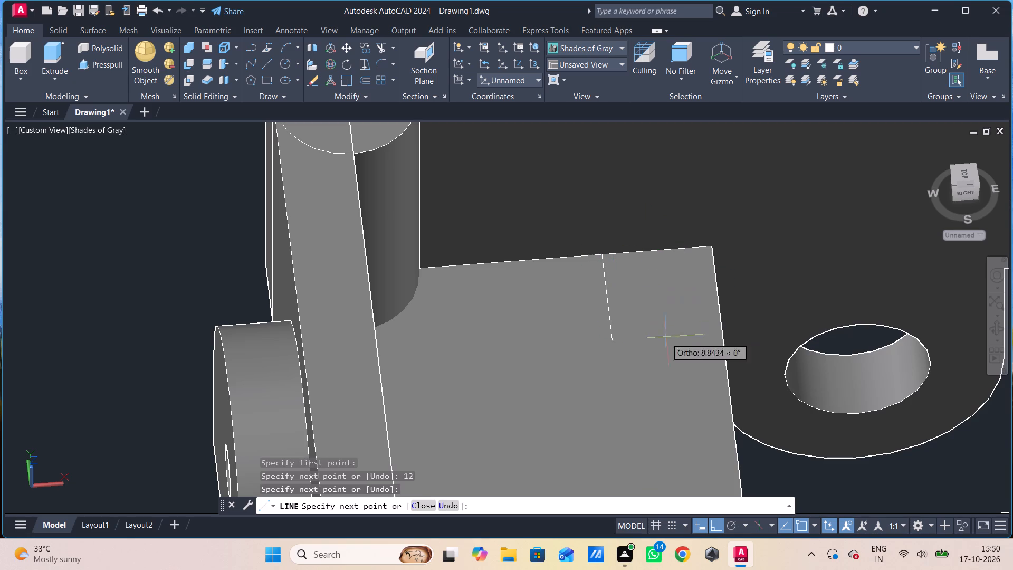
key(Escape)
Draw a diagonal line from the 12-unit point on the floor plate's edge to the side plate's inner upper edge, near its rounded end.
text(l)
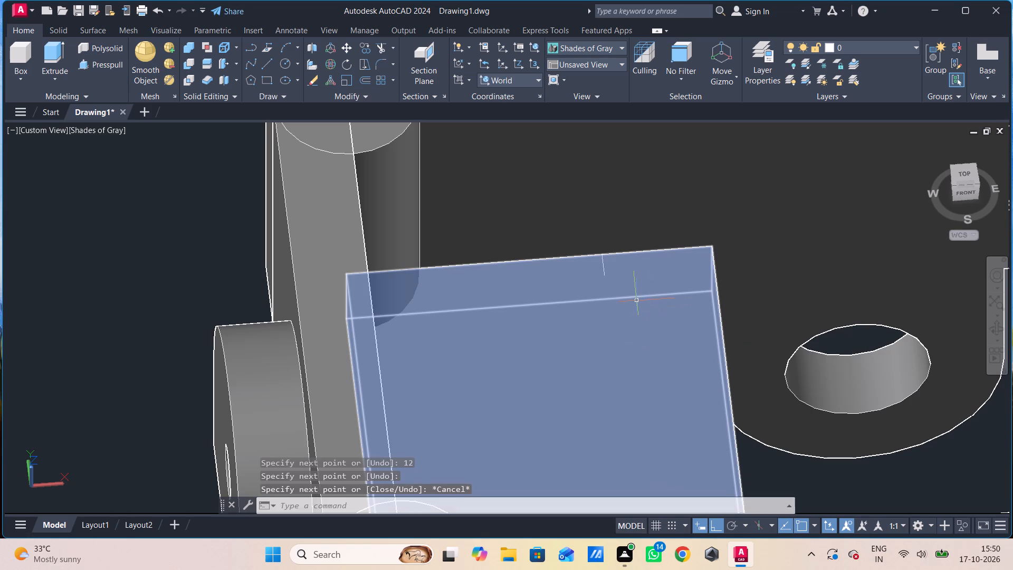
key(space)
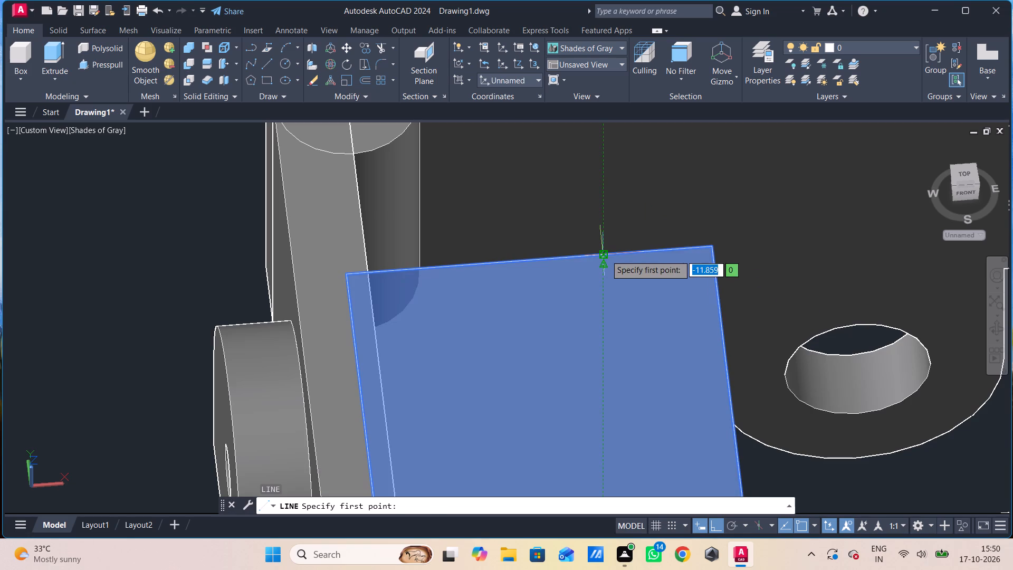
click(606, 255)
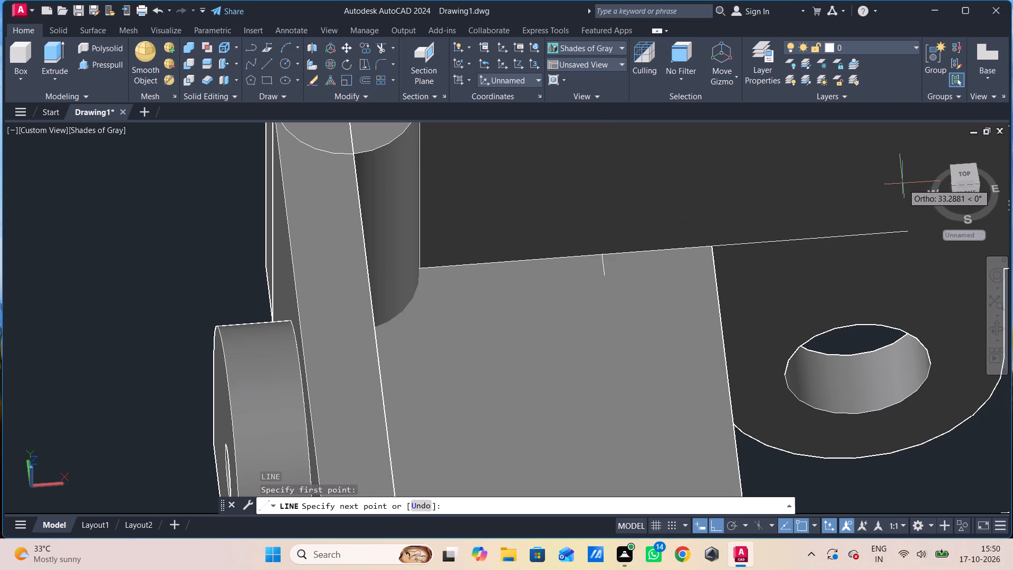
scroll(898, 193, down, 2)
middle_drag(891, 201, 637, 251)
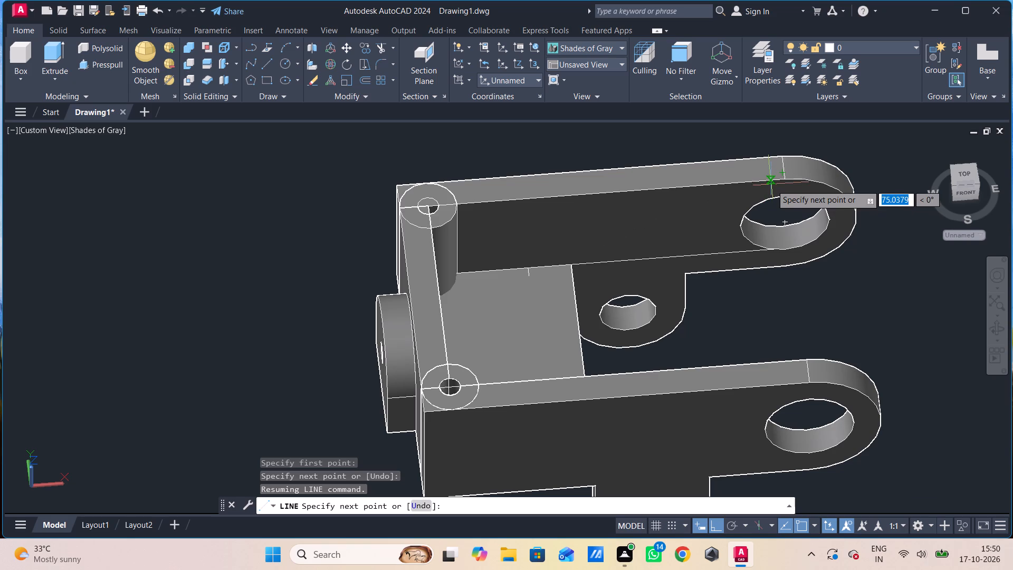
click(771, 181)
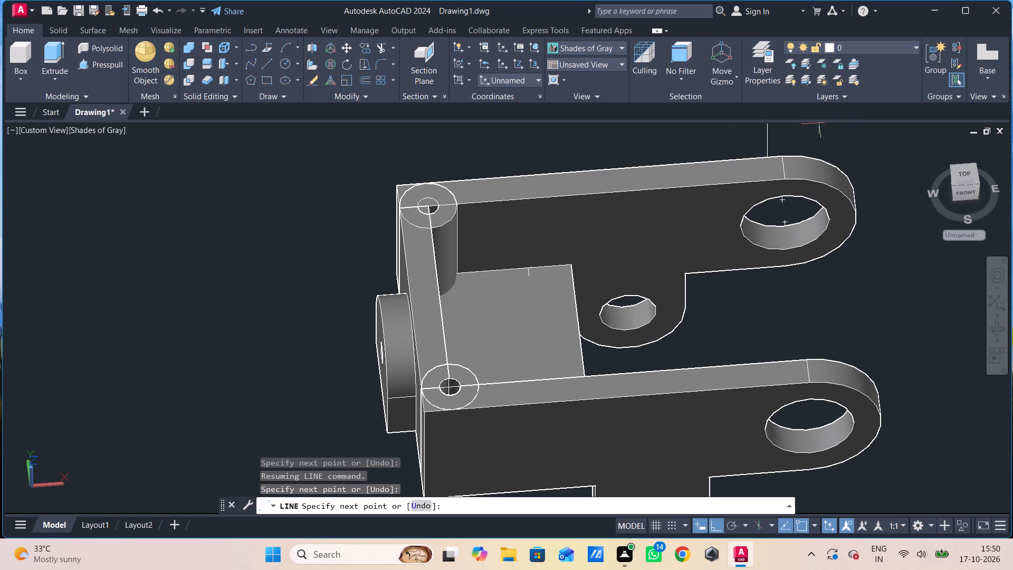
key(ctrl+z)
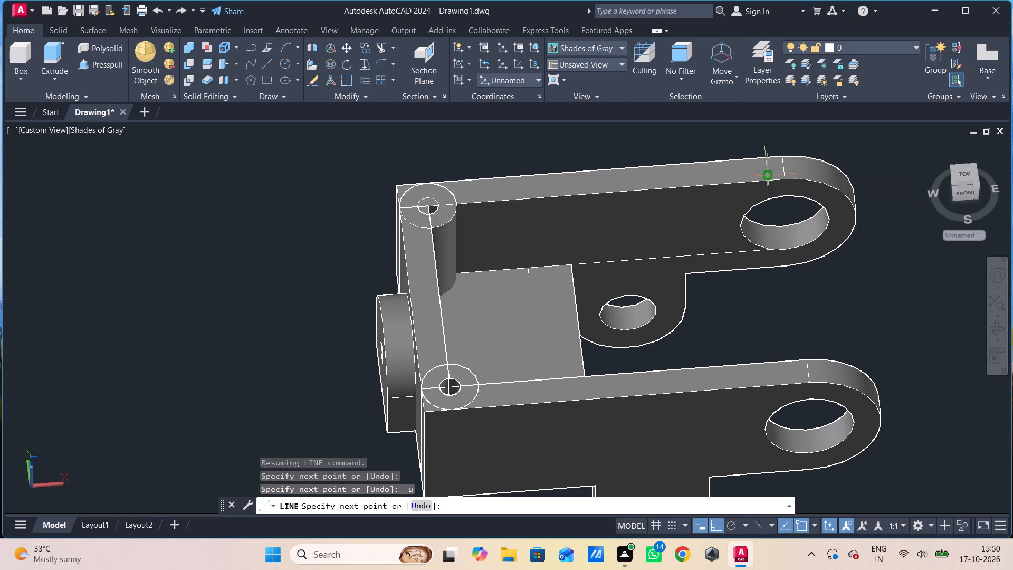
scroll(776, 177, up, 4)
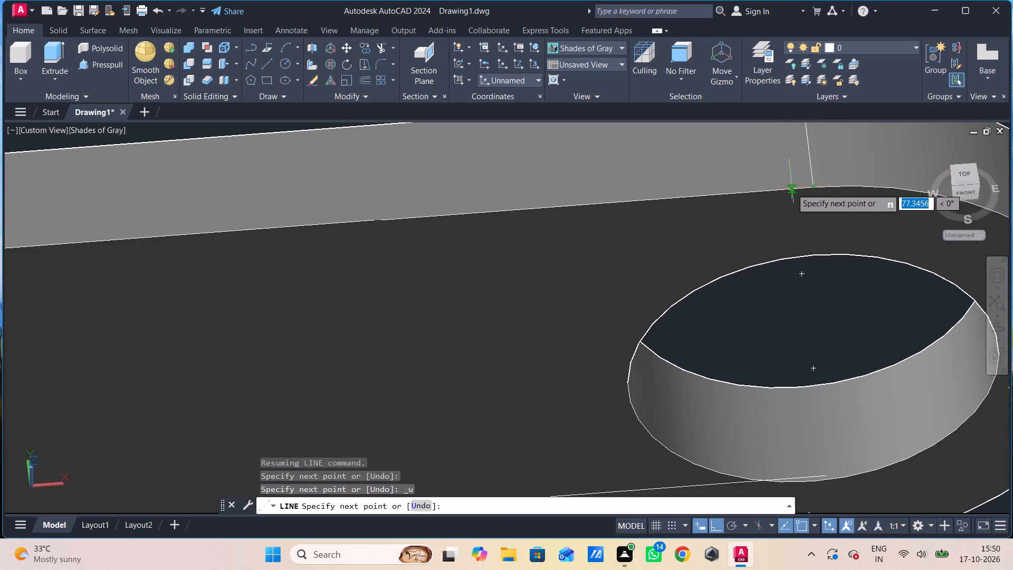
click(759, 191)
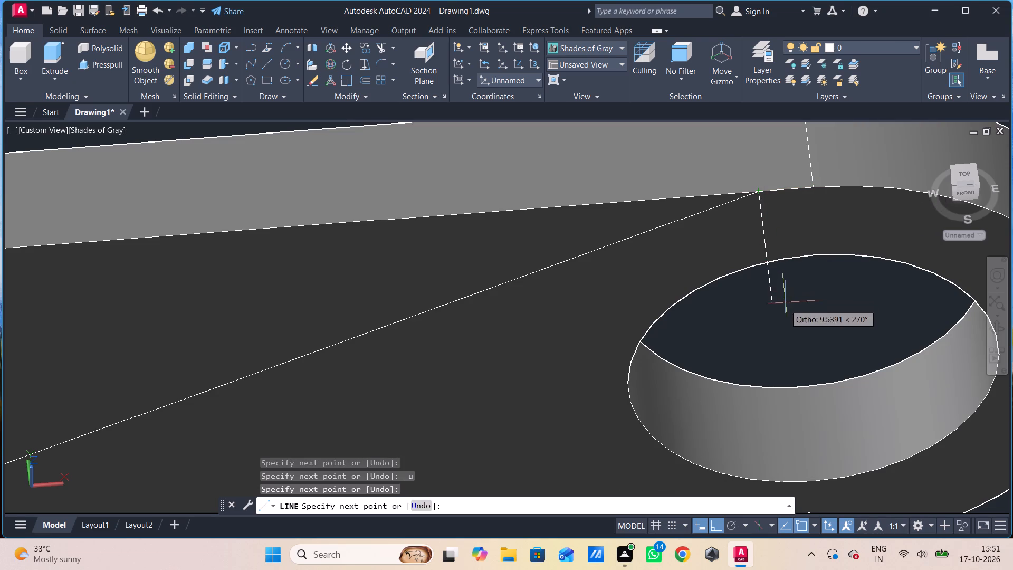
key(Escape)
Examine the diagonal line on the side plate's inner face and the floor plate's open end from several sides.
scroll(684, 339, down, 1)
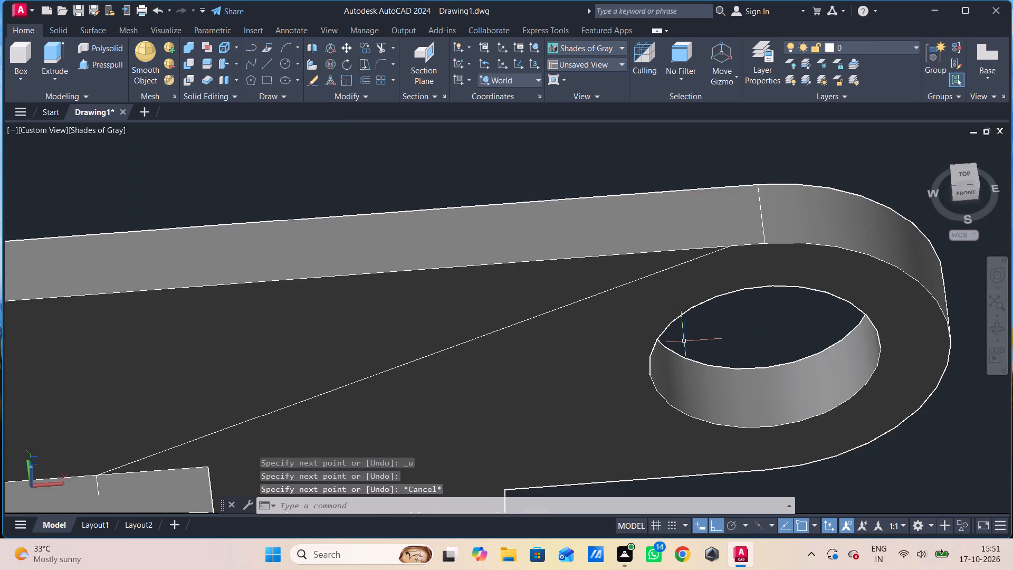
scroll(684, 342, down, 1)
middle_drag(684, 339, 694, 285)
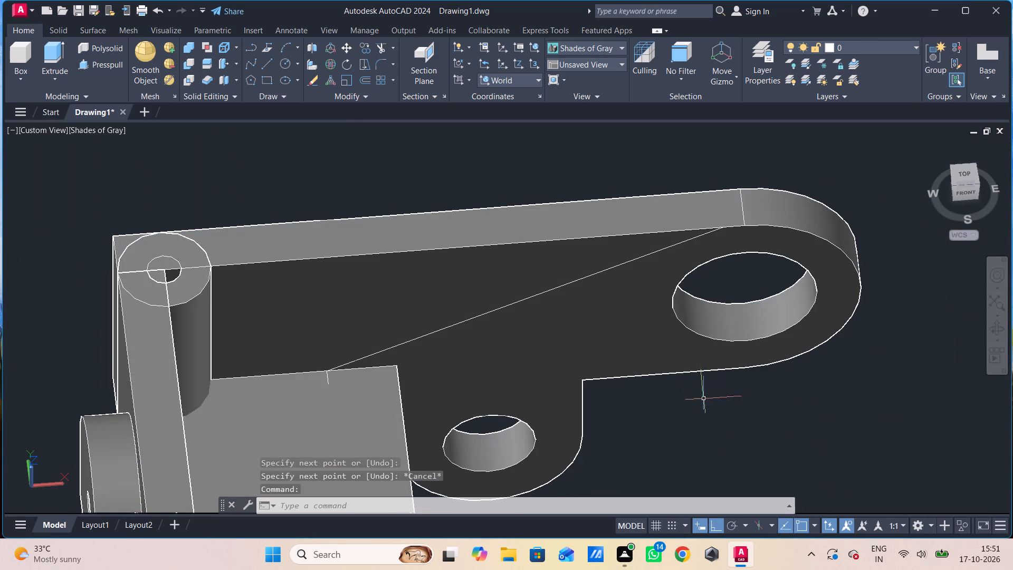
shift+middle_drag(682, 415, 686, 383)
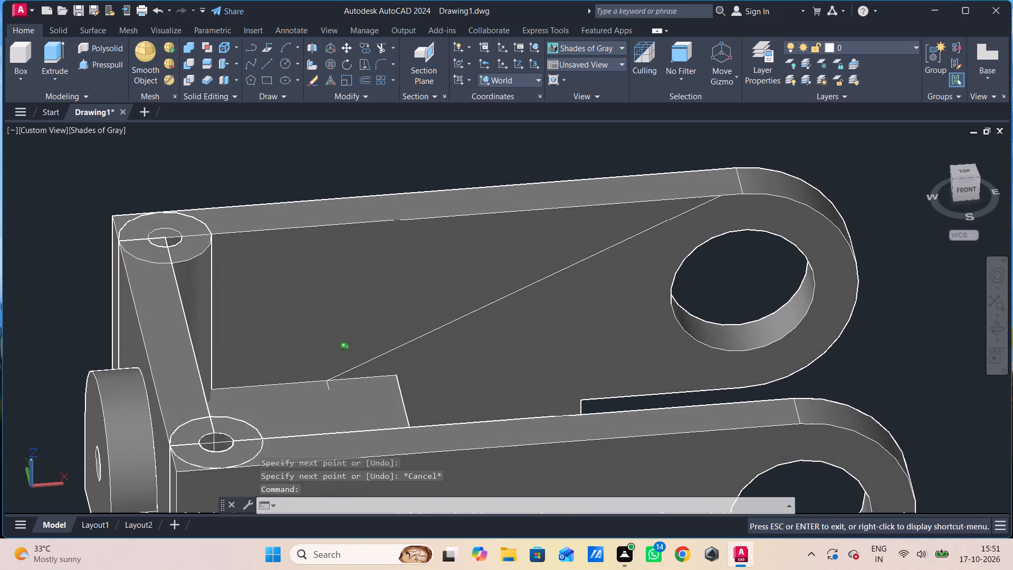
shift+middle_drag(686, 383, 687, 375)
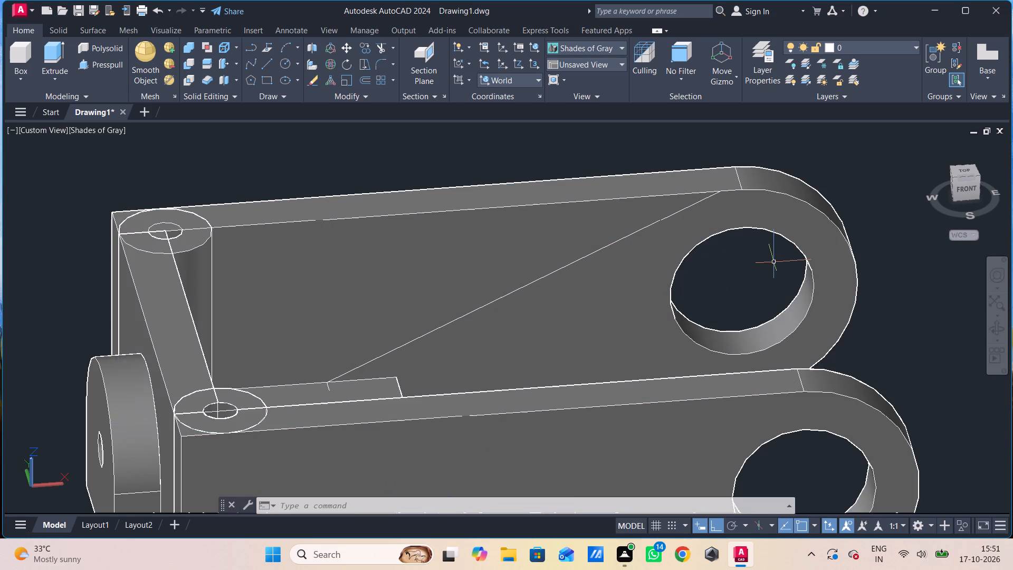
scroll(797, 249, down, 1)
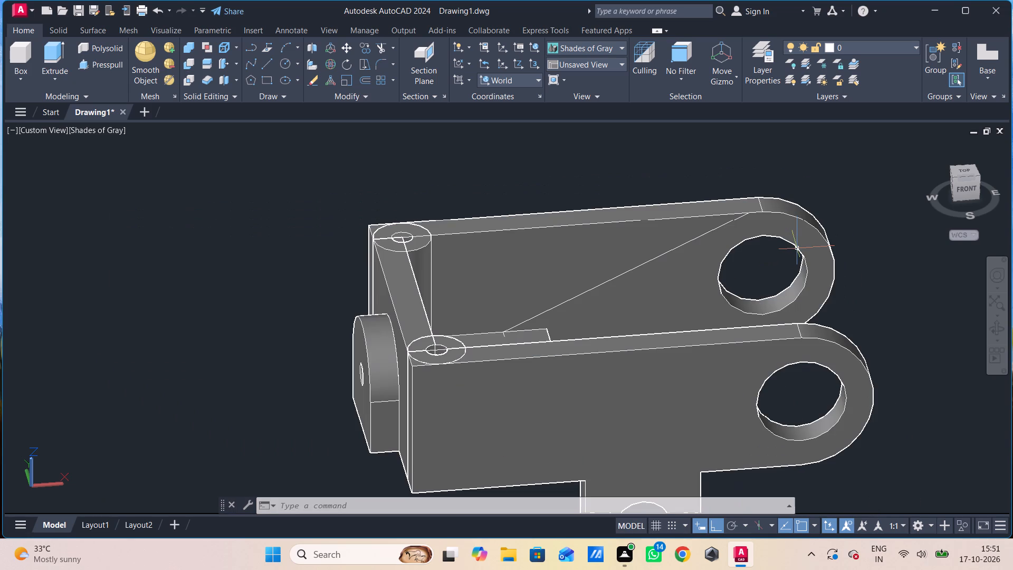
middle_drag(797, 249, 428, 227)
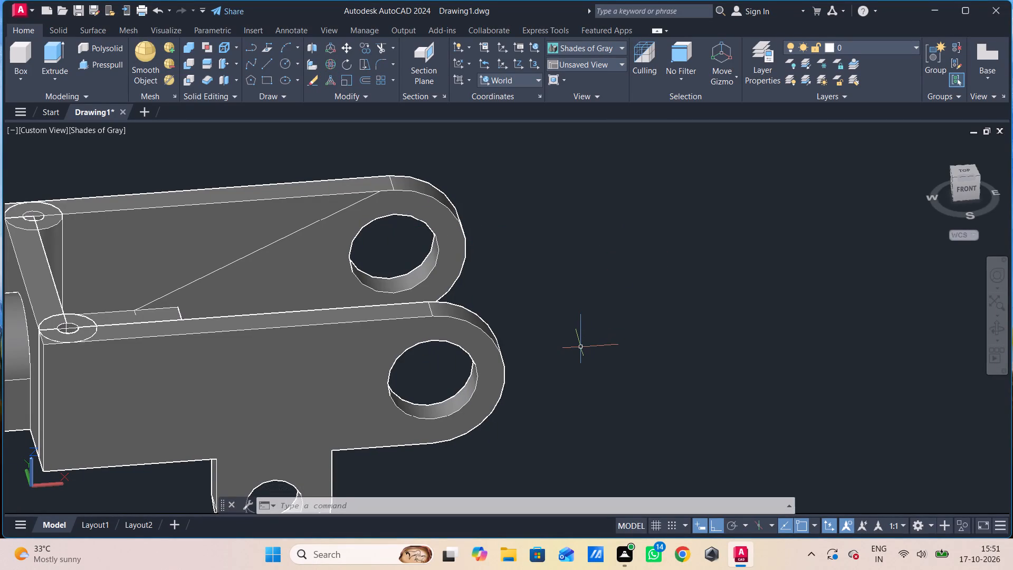
shift+middle_drag(582, 349, 613, 365)
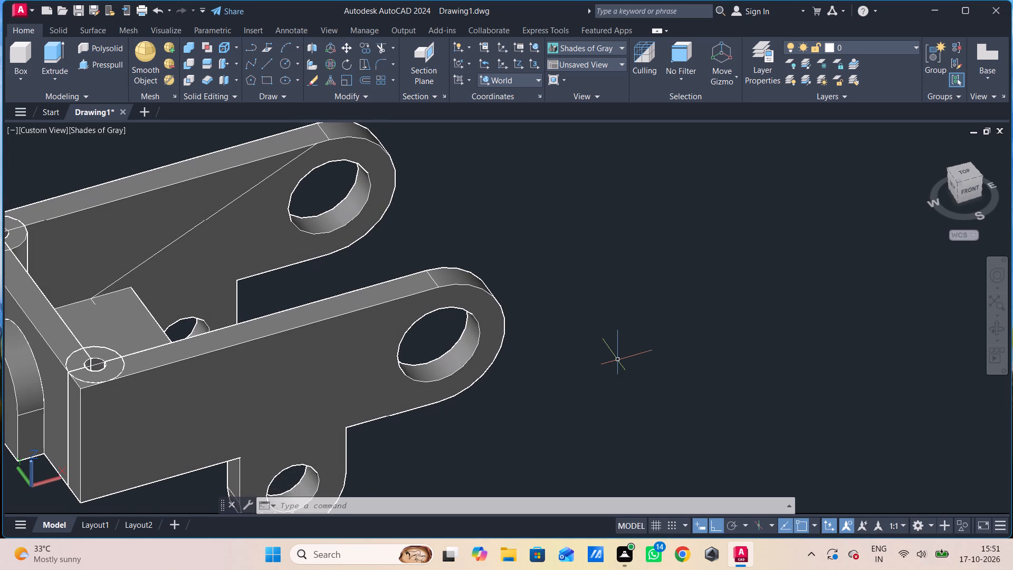
shift+middle_drag(634, 352, 509, 356)
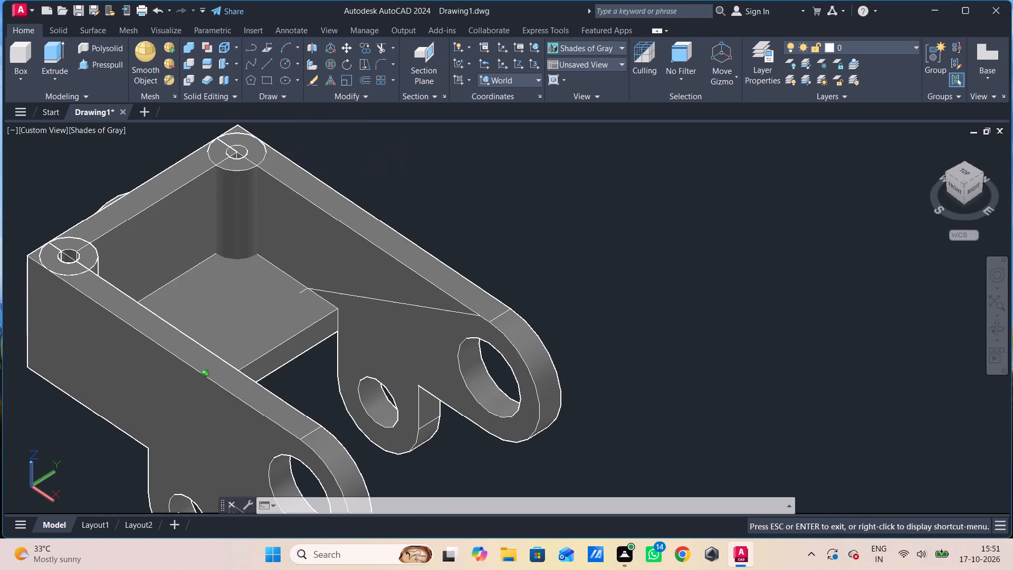
shift+middle_drag(509, 356, 508, 355)
Presspull the floor plate's open end face about 45 outward, to the far edge of the lower lug.
click(101, 64)
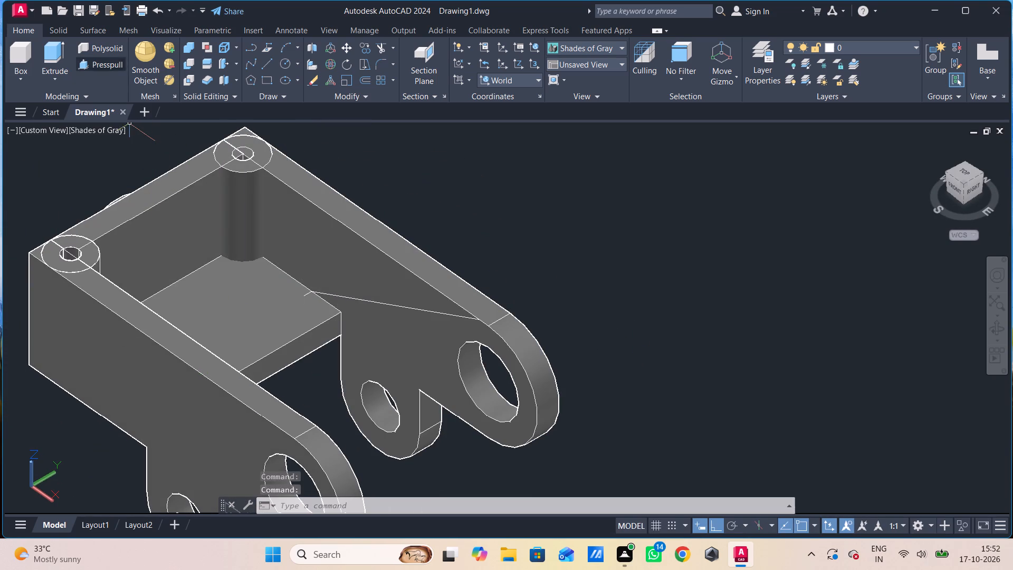
click(336, 329)
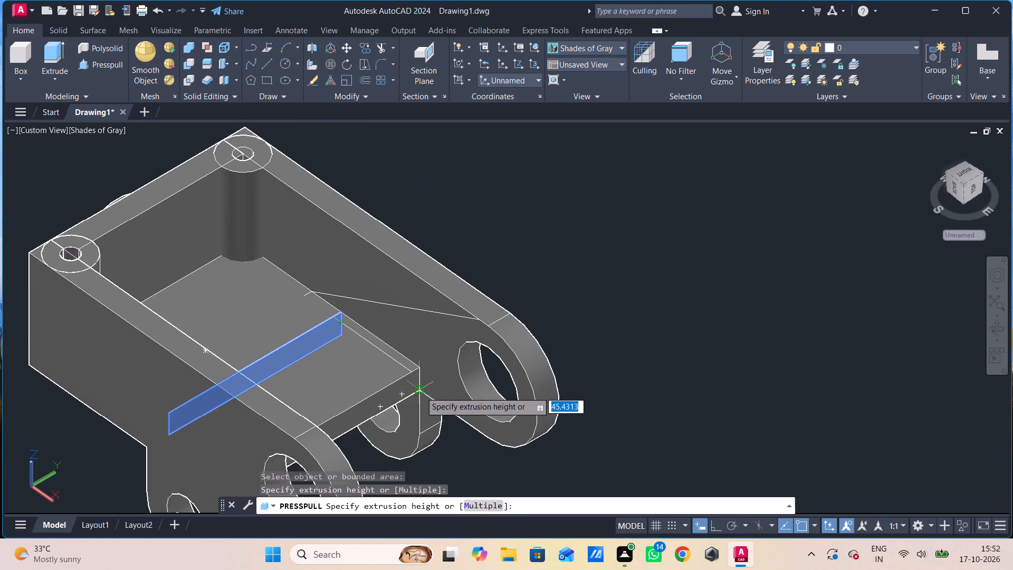
click(421, 392)
key(Escape)
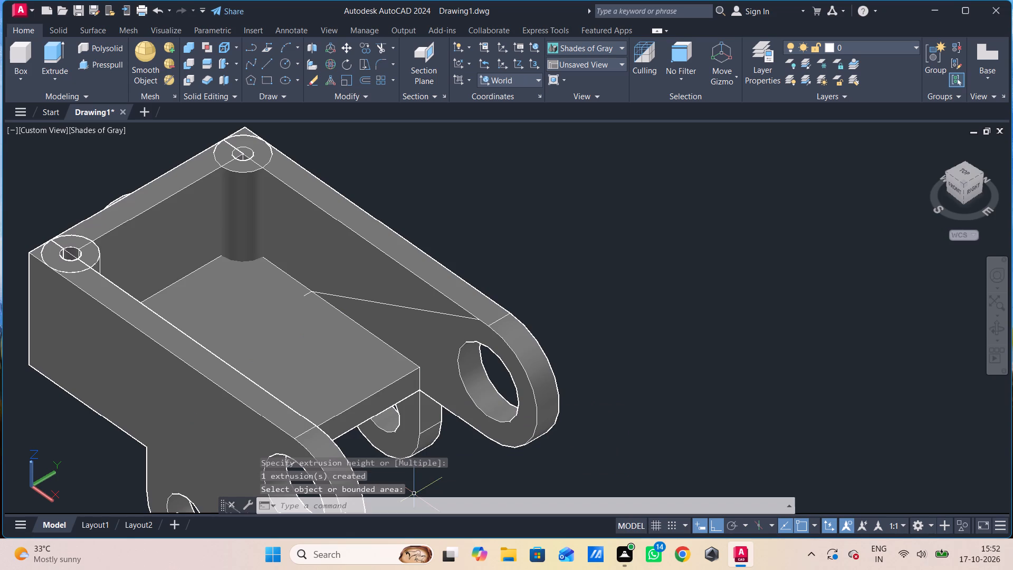
Switch to 2D Wireframe and move the diagonal line with its short end segment clear of the bracket, beyond the rounded ends.
shift+middle_drag(443, 509, 494, 491)
shift+middle_drag(494, 464, 538, 441)
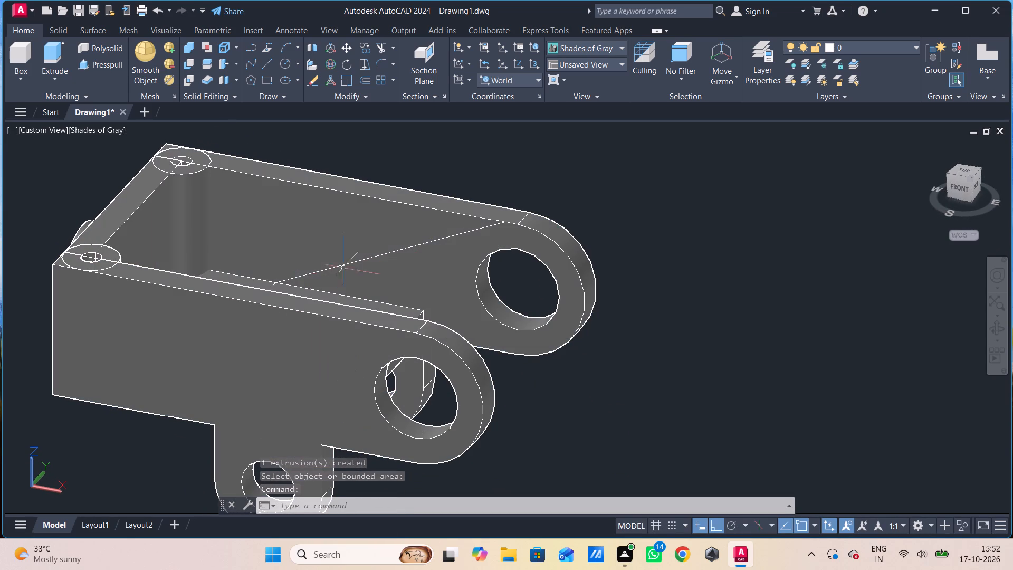
click(94, 128)
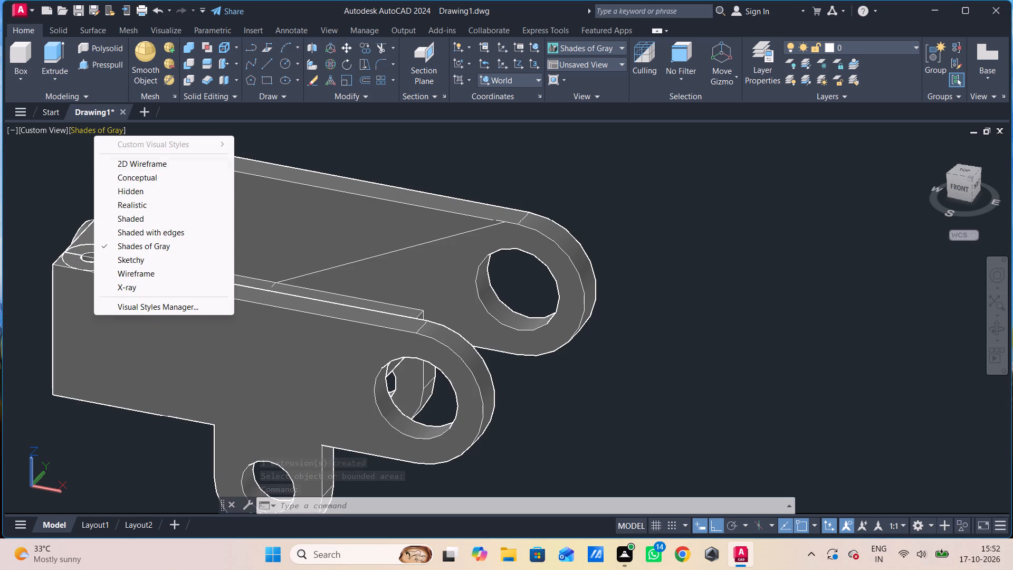
click(123, 166)
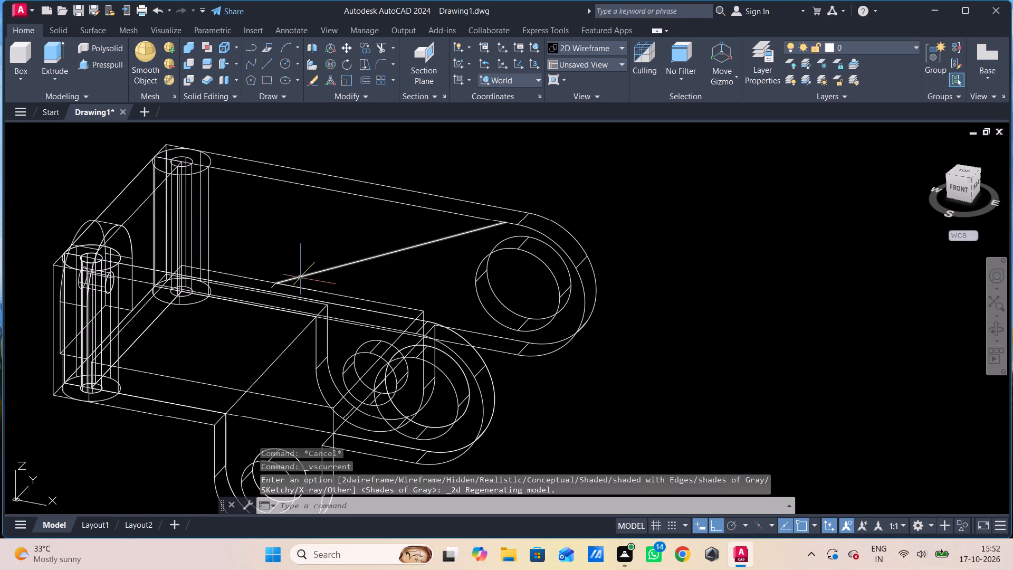
click(300, 278)
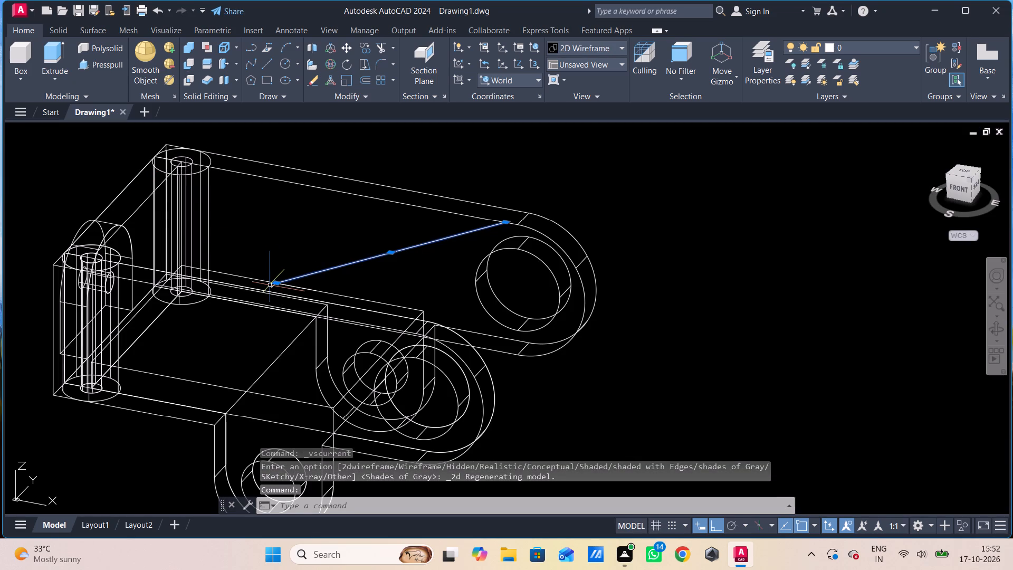
click(270, 286)
key(m)
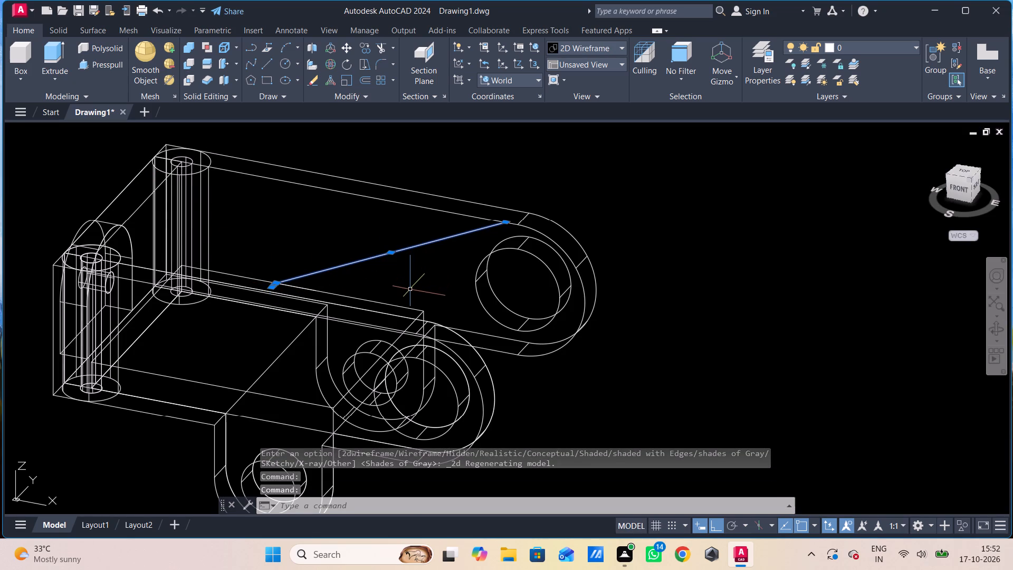
key(space)
click(416, 250)
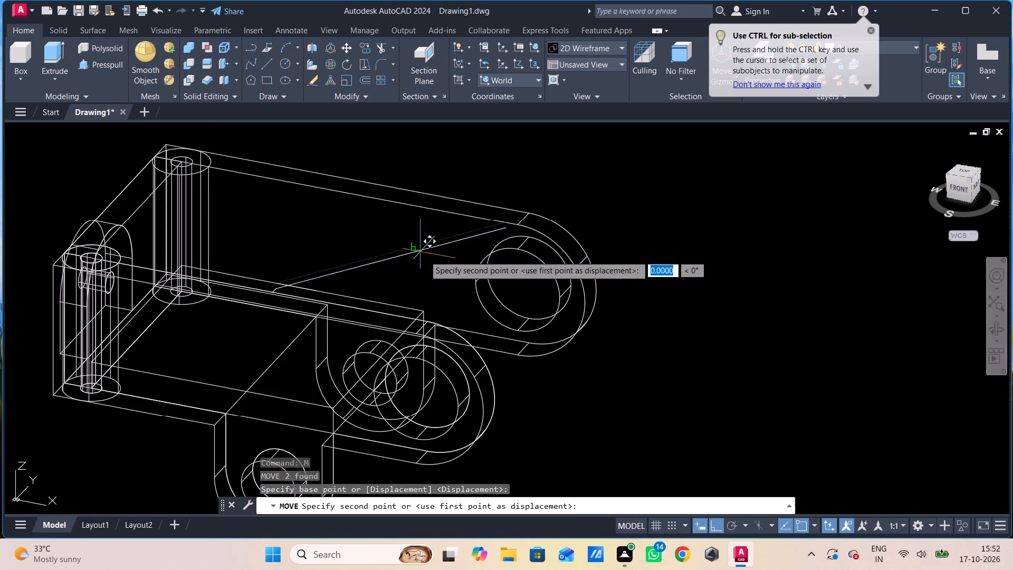
click(787, 395)
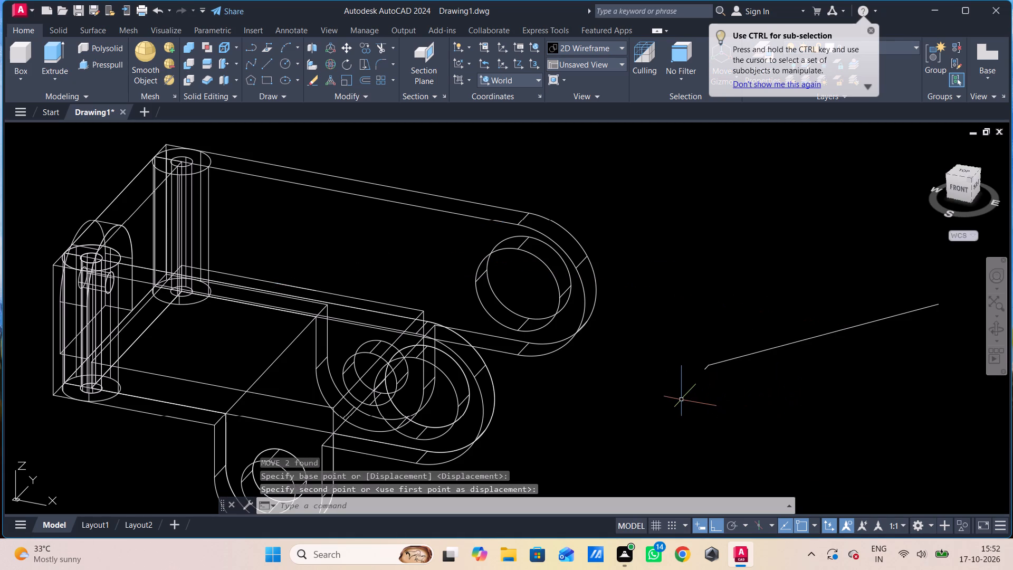
key(Escape)
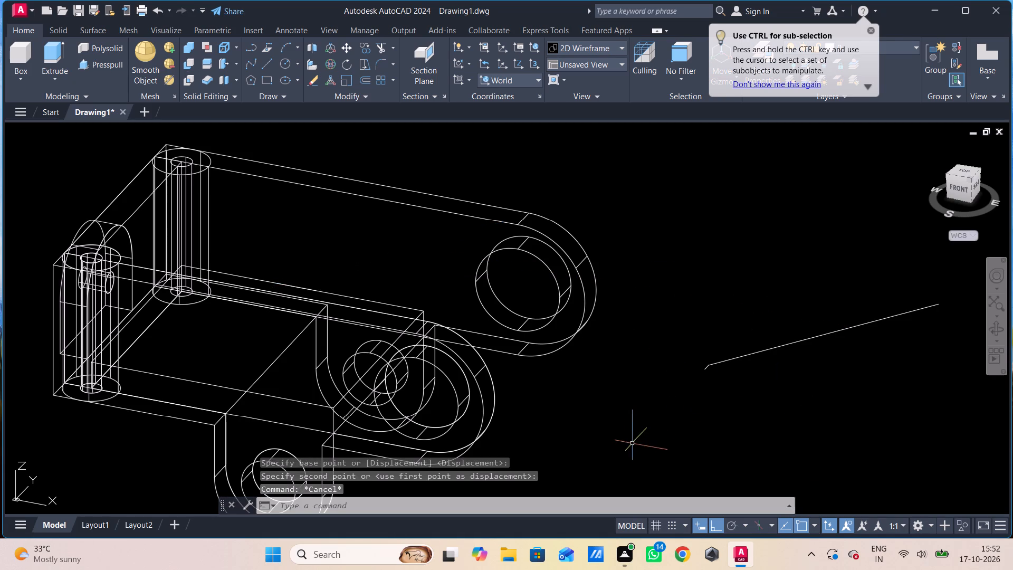
Set the visual style back to Shades of Gray.
shift+middle_drag(632, 444, 491, 464)
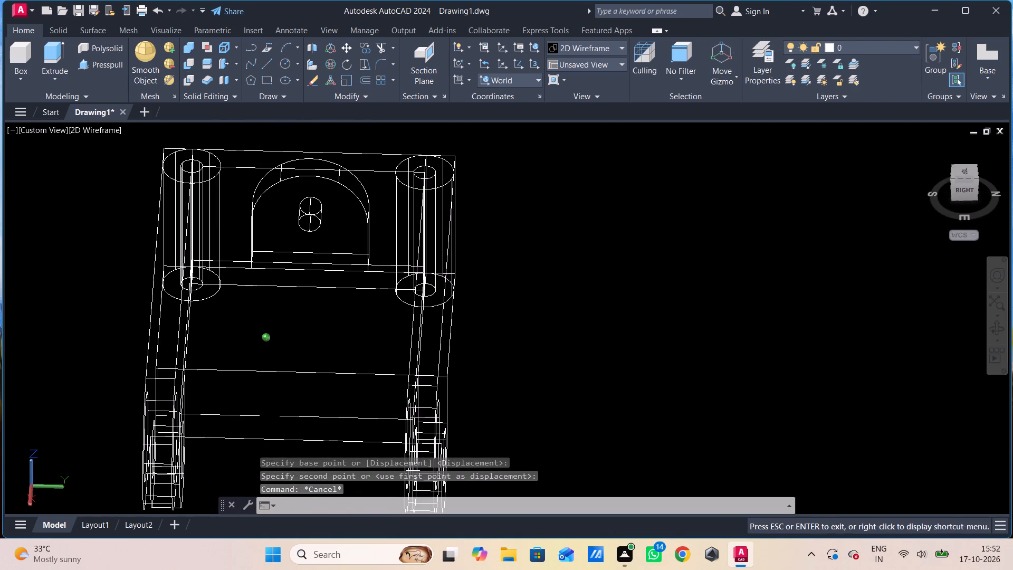
shift+middle_drag(491, 464, 406, 408)
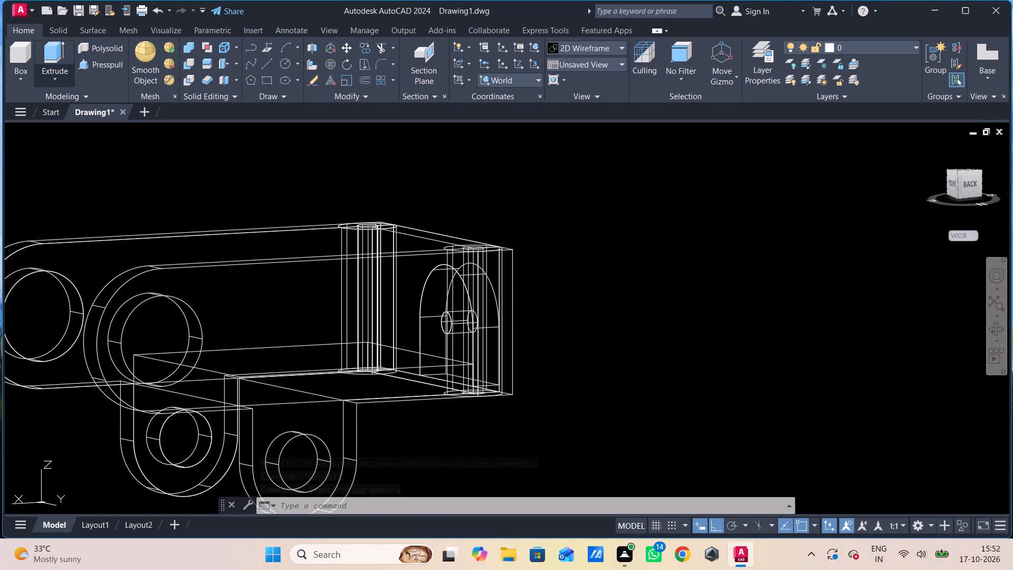
click(87, 127)
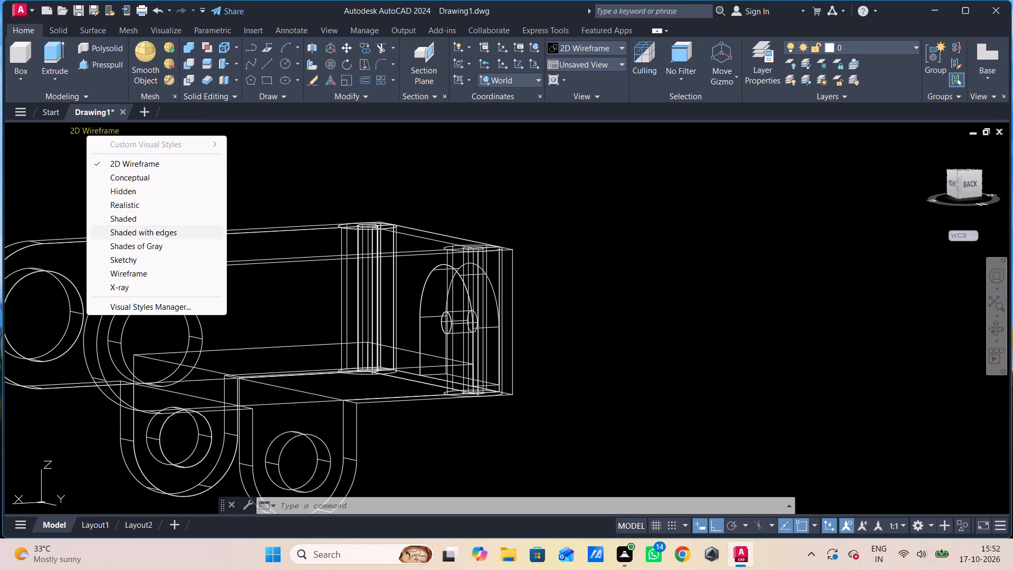
click(127, 245)
Presspull the inner face of one lower lug, around its hole, about 72 across to the opposite lug.
shift+middle_drag(110, 237, 155, 270)
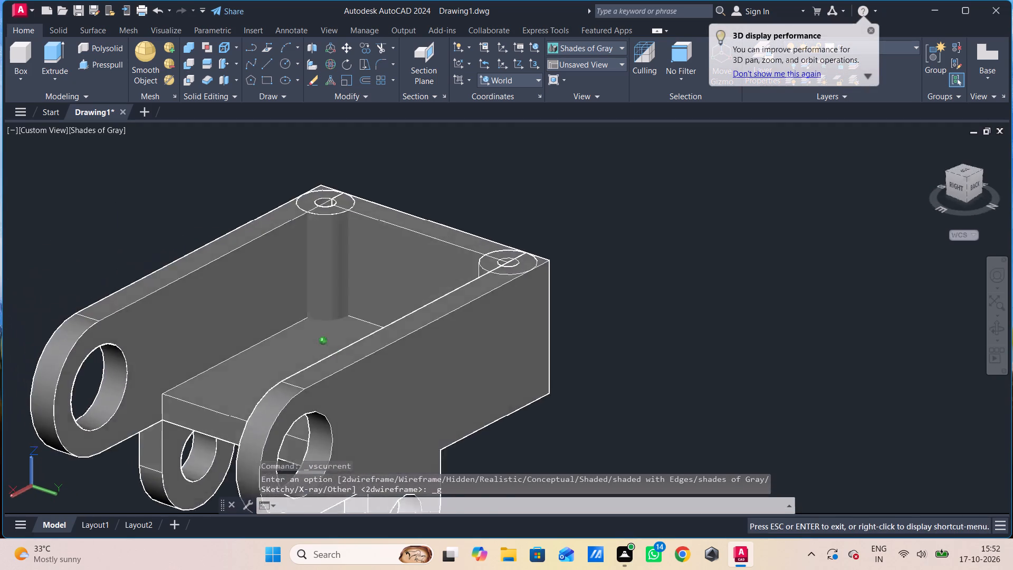
shift+middle_drag(155, 270, 408, 259)
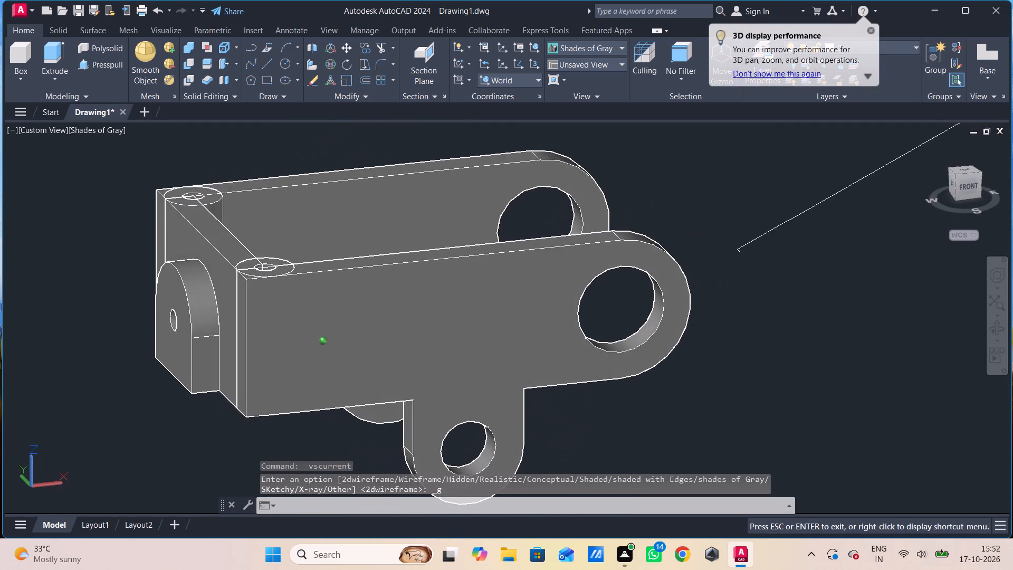
shift+middle_drag(408, 259, 465, 203)
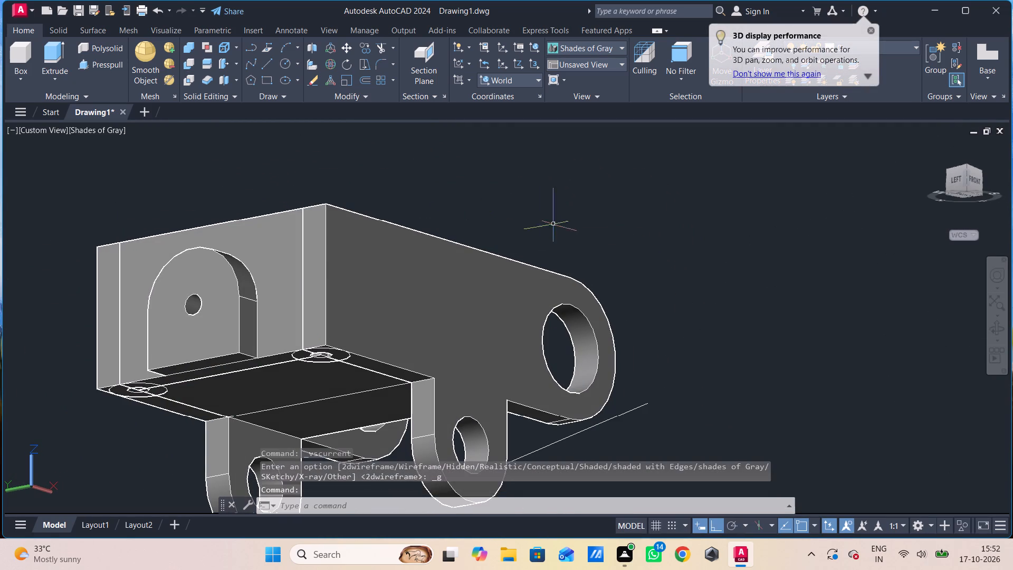
shift+scroll(566, 238, down, 1)
shift+middle_drag(489, 264, 622, 286)
click(100, 65)
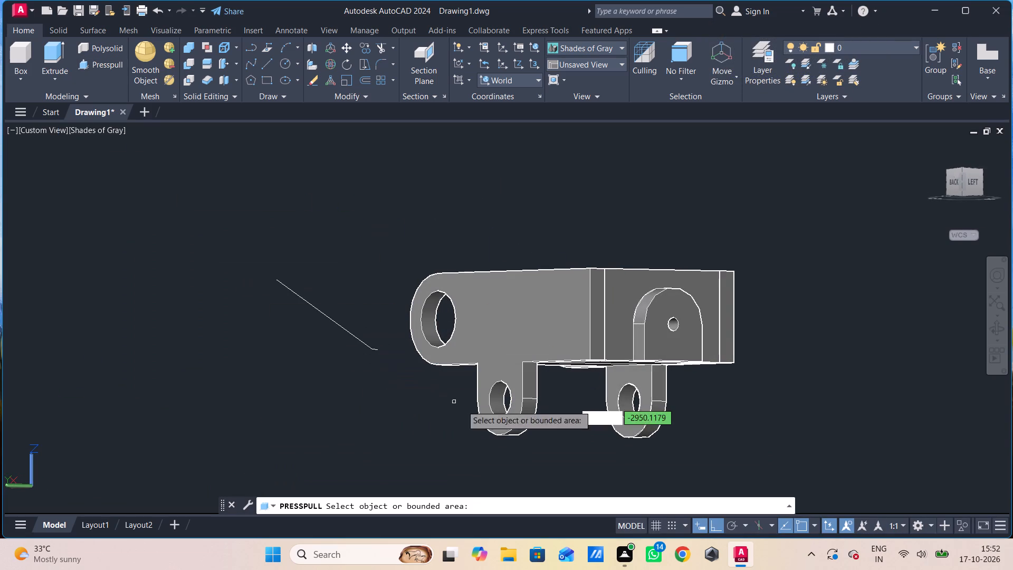
click(634, 378)
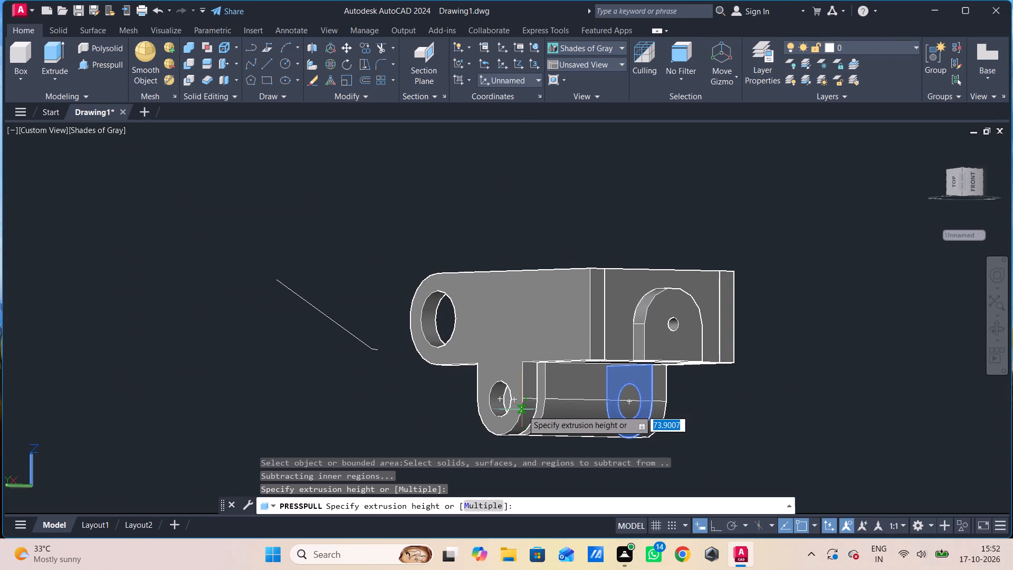
scroll(515, 400, up, 3)
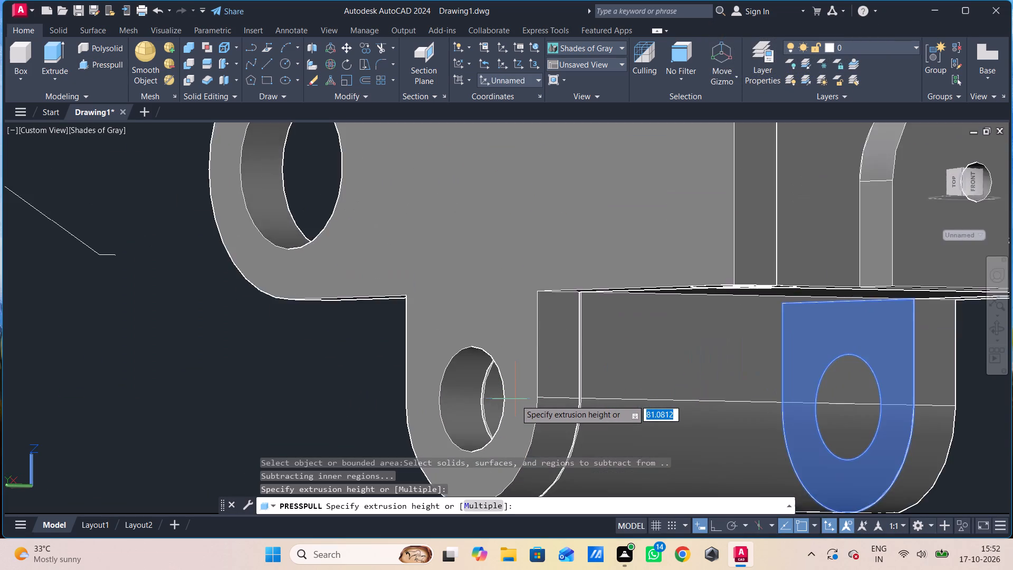
scroll(515, 400, up, 1)
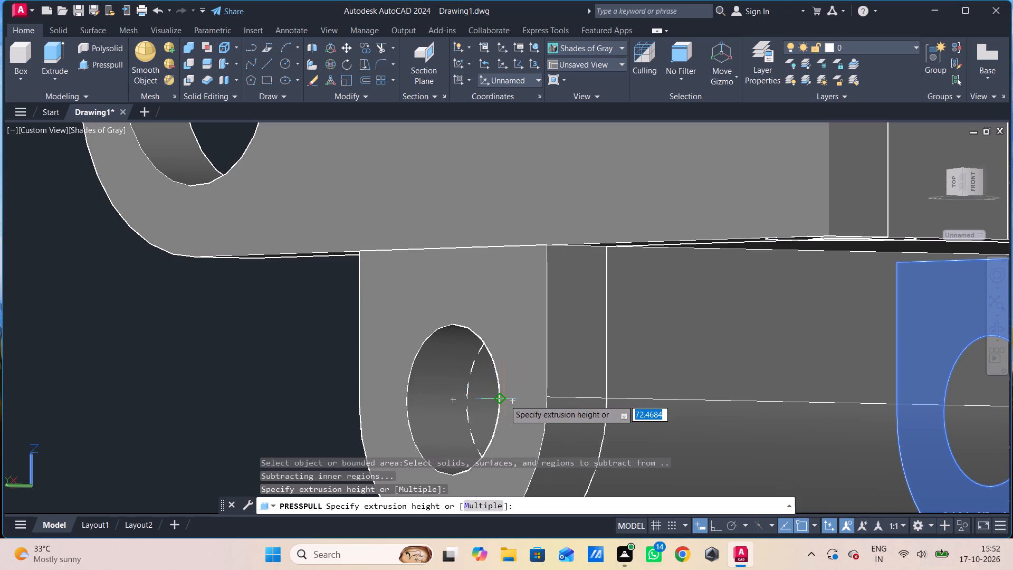
click(504, 400)
scroll(570, 441, down, 1)
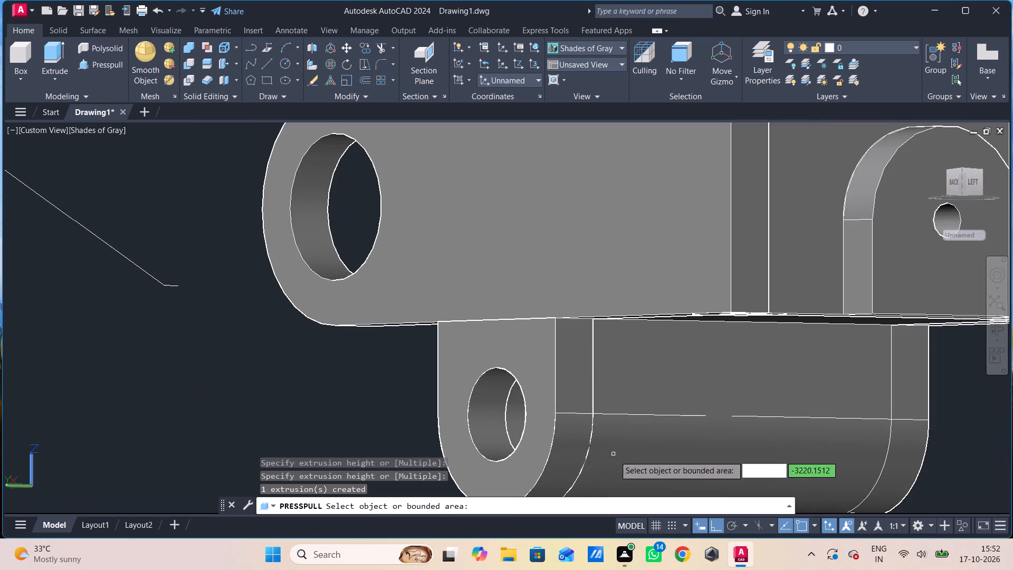
shift+middle_drag(727, 479, 530, 487)
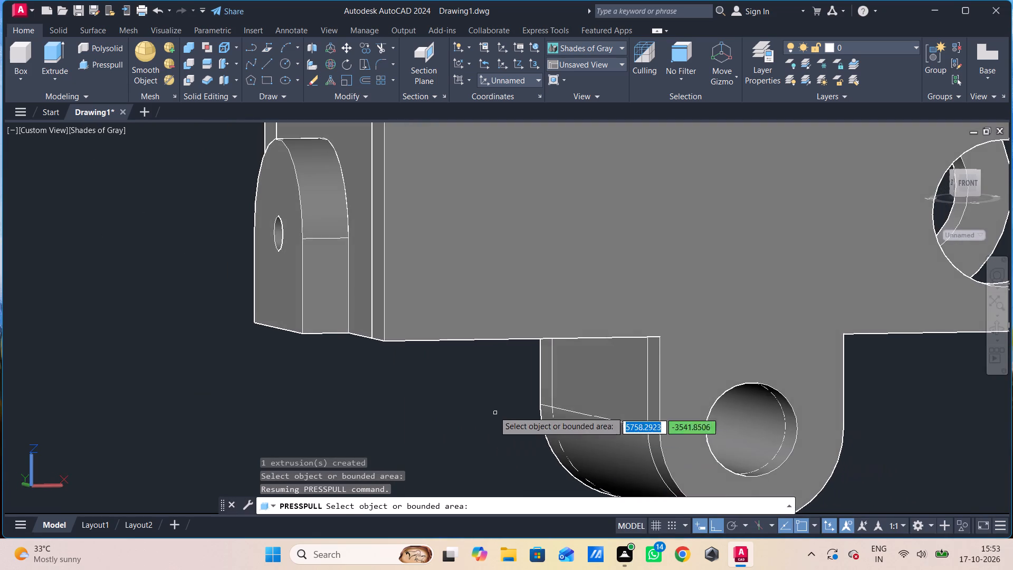
scroll(493, 396, down, 2)
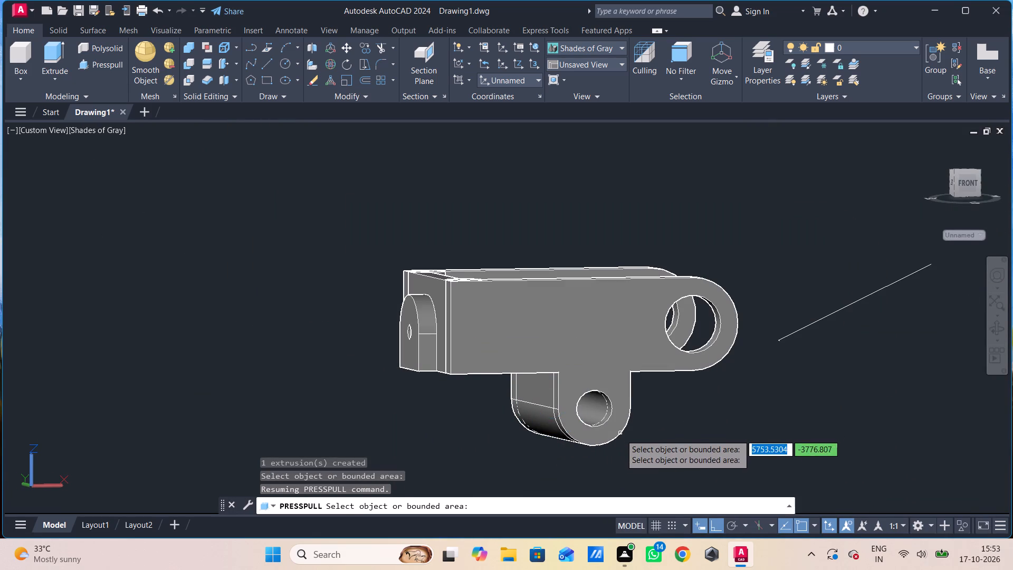
key(Escape)
In the front view, draw a circle of radius 20 below the upper end of the moved diagonal line.
shift+middle_drag(622, 419, 623, 422)
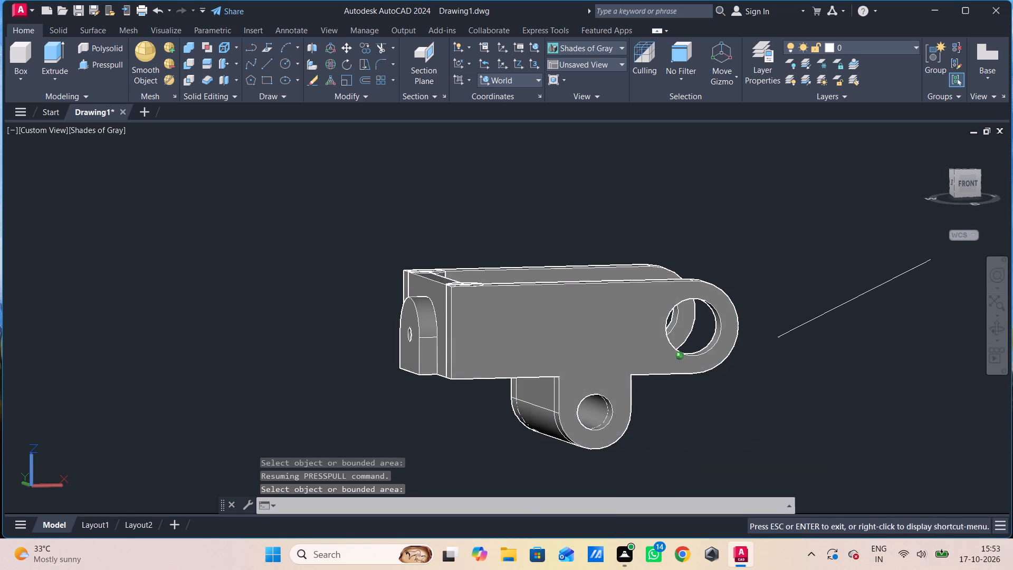
shift+middle_drag(623, 422, 662, 435)
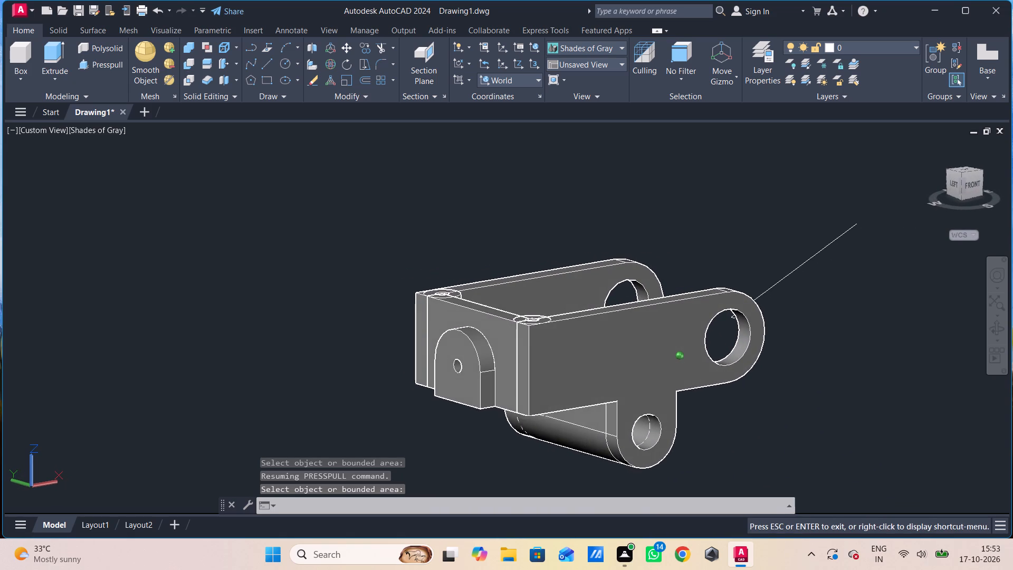
shift+middle_drag(662, 435, 540, 452)
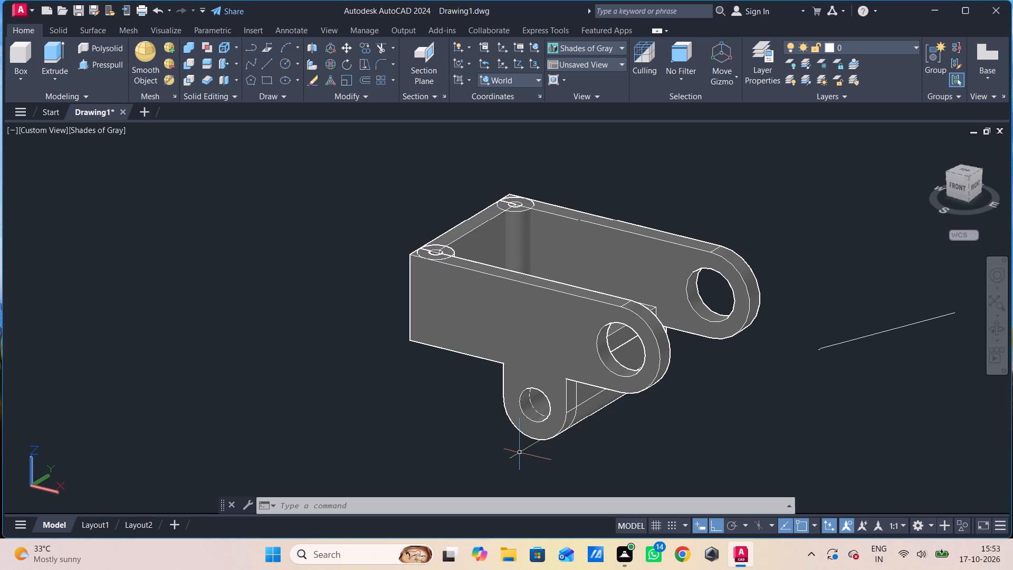
middle_drag(322, 512, 139, 464)
middle_drag(212, 373, 0, 327)
shift+middle_drag(161, 362, 179, 364)
click(32, 131)
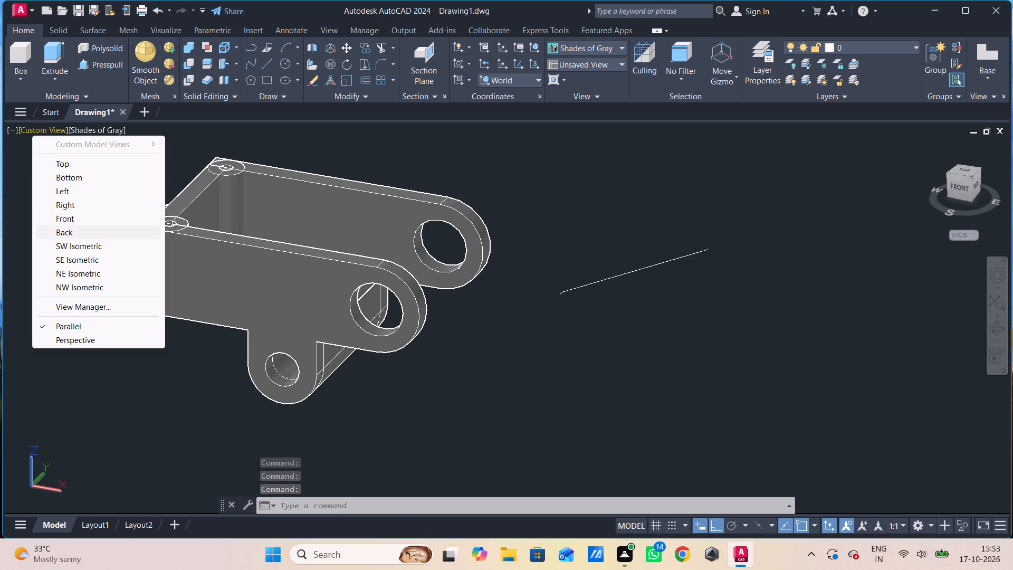
click(71, 215)
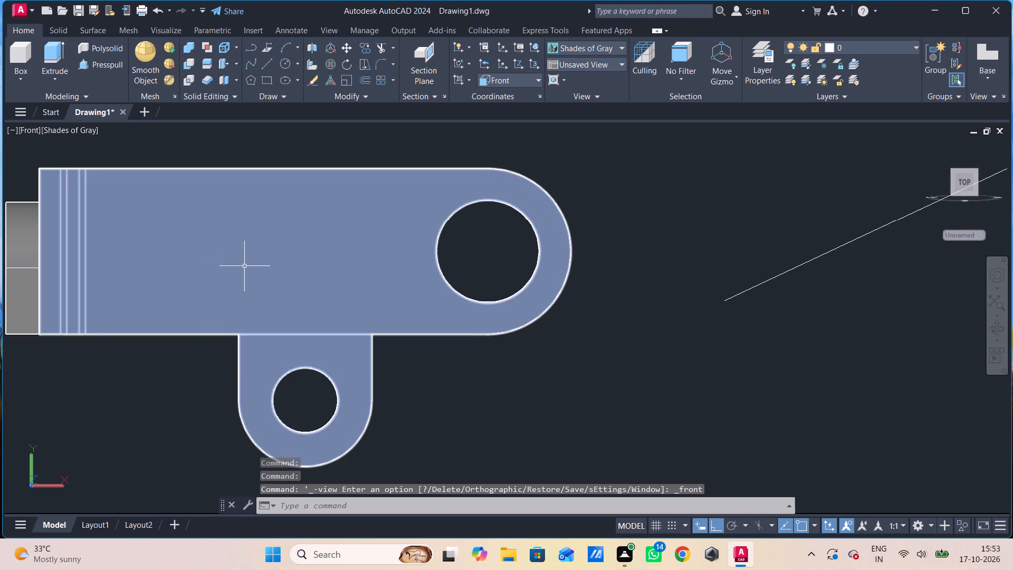
middle_drag(261, 271, 0, 259)
middle_drag(318, 321, 295, 316)
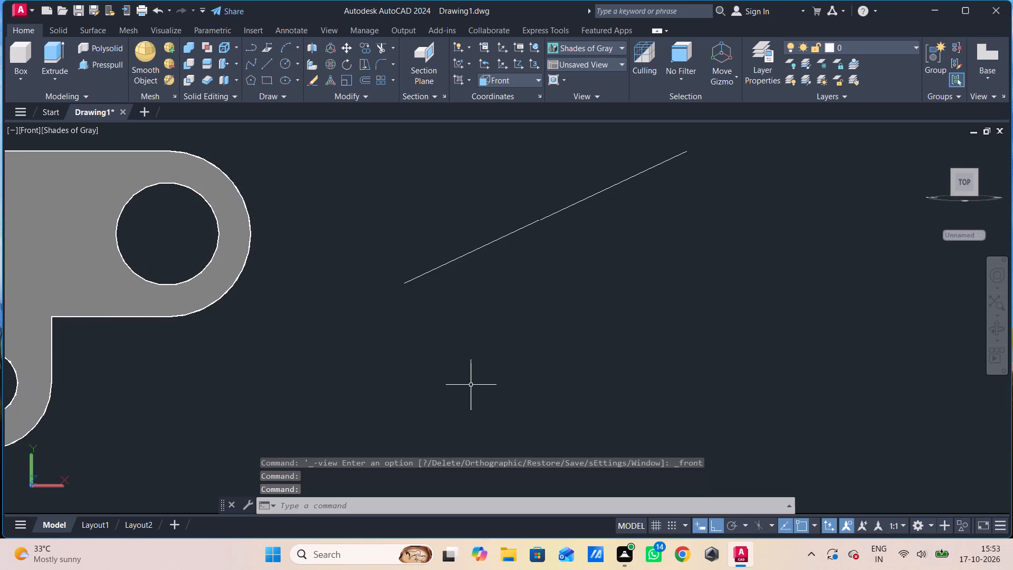
key(c)
key(space)
click(691, 289)
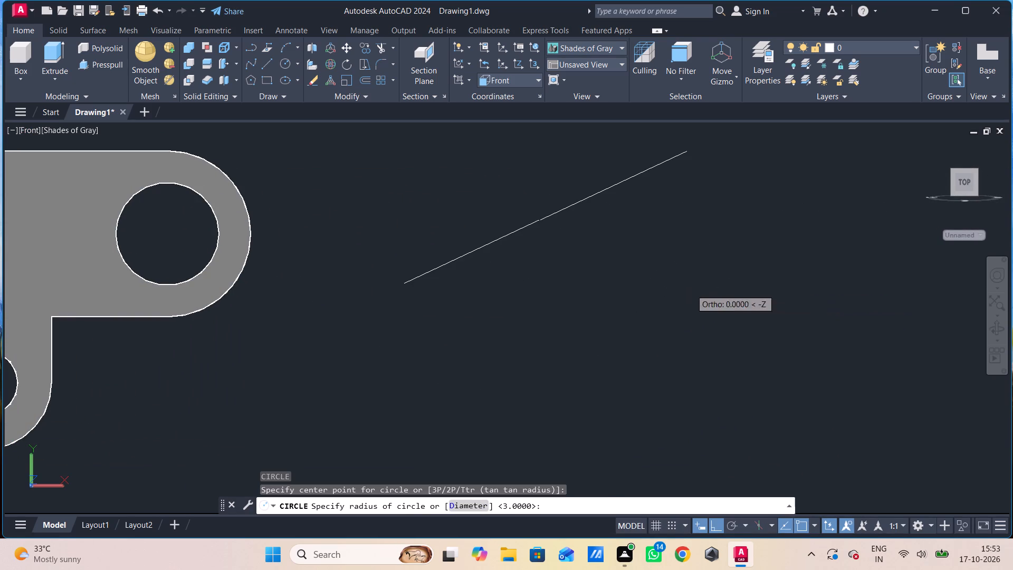
text(20)
key(Return)
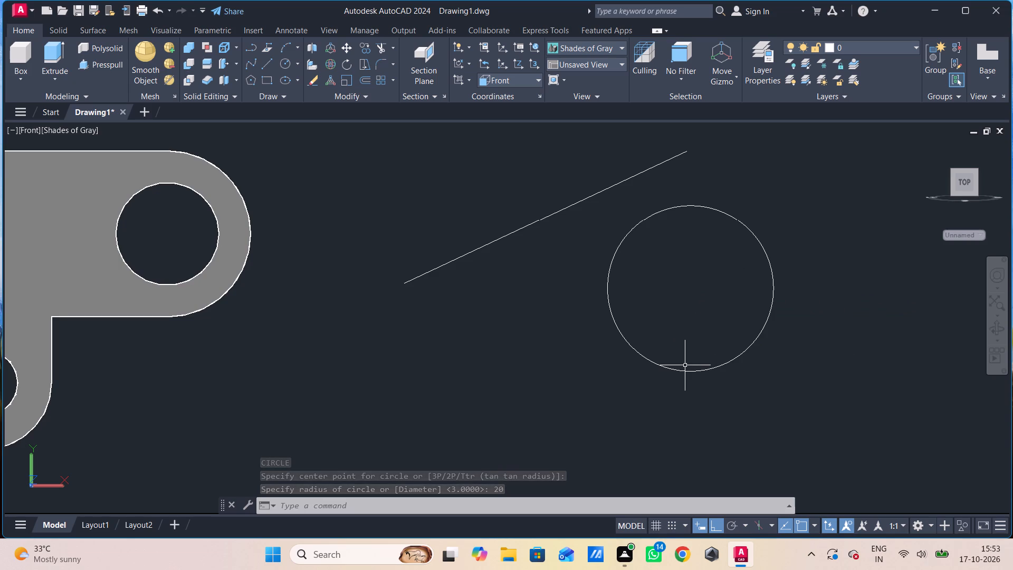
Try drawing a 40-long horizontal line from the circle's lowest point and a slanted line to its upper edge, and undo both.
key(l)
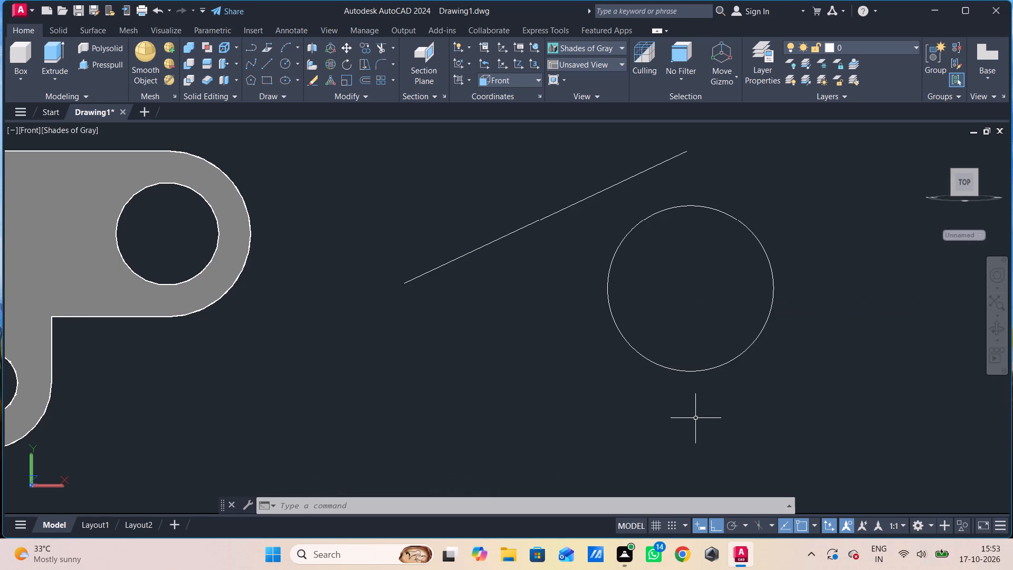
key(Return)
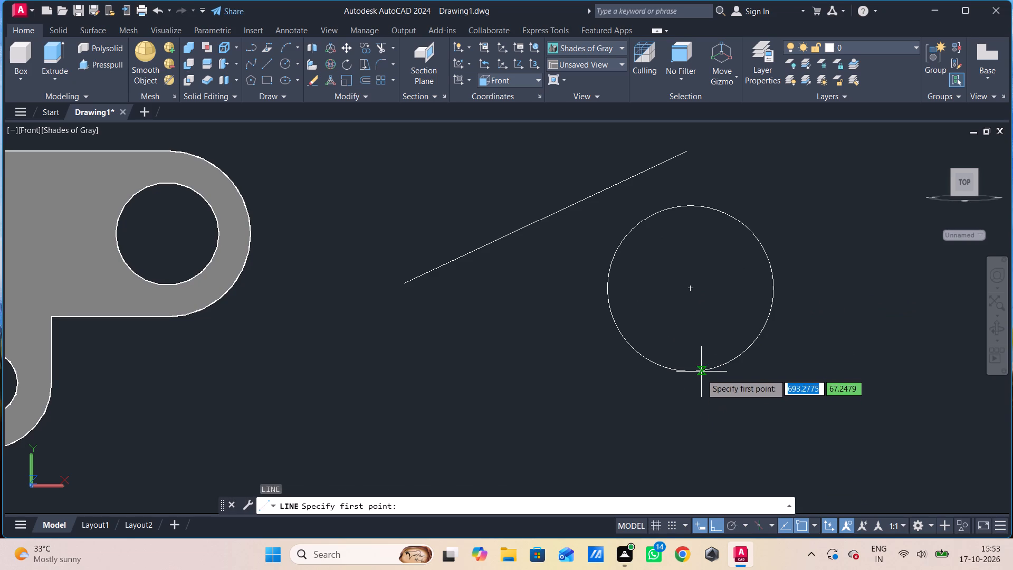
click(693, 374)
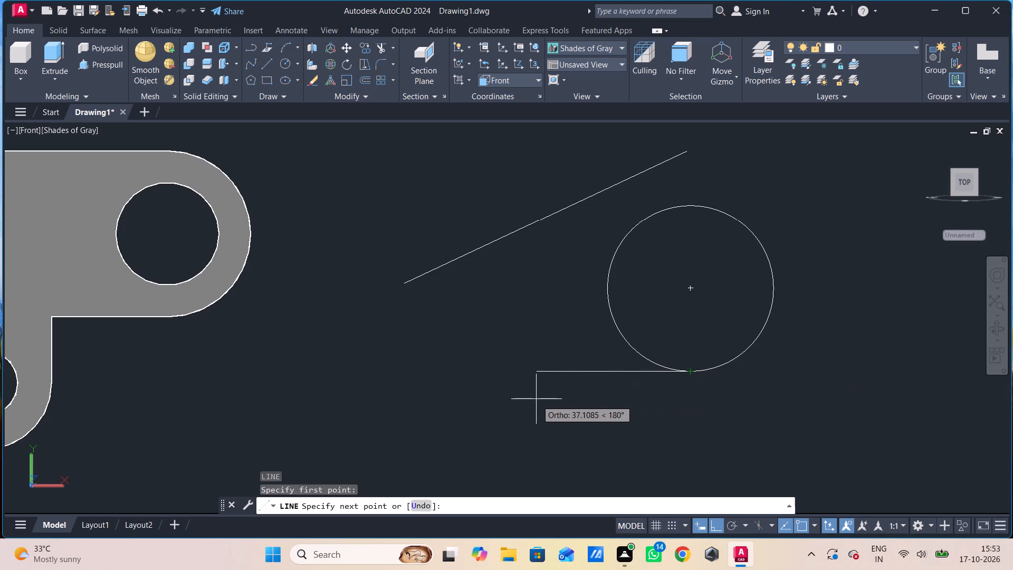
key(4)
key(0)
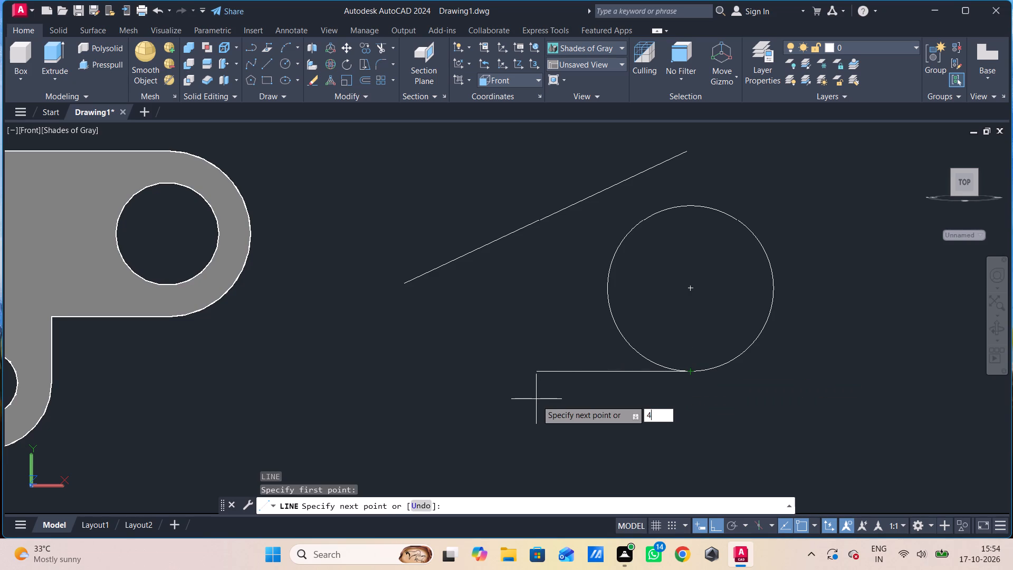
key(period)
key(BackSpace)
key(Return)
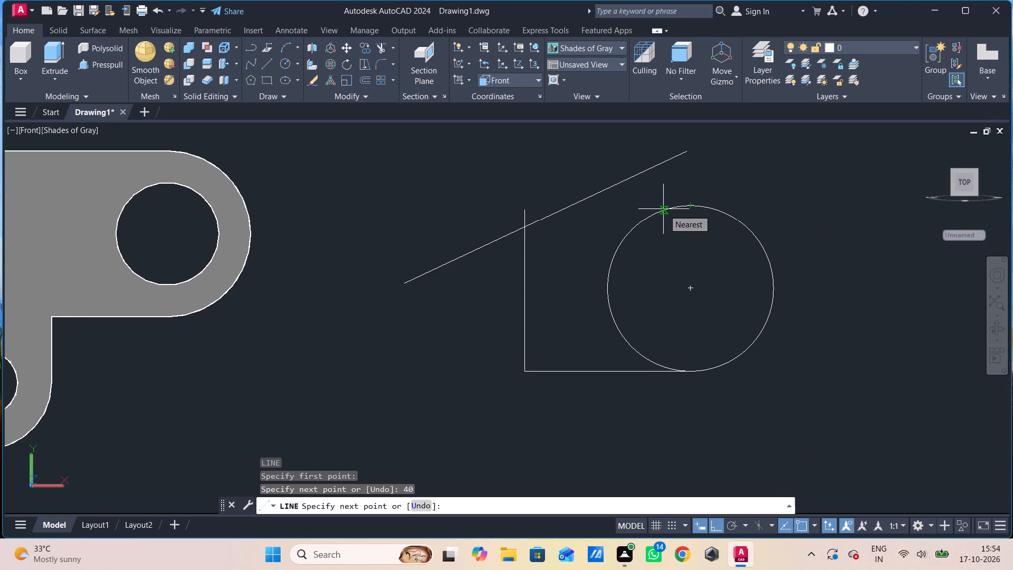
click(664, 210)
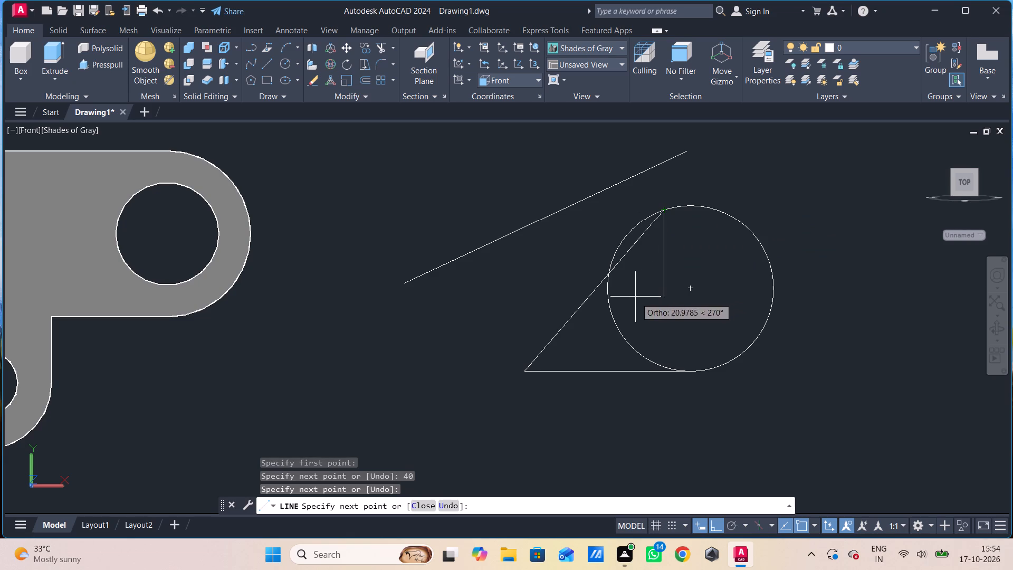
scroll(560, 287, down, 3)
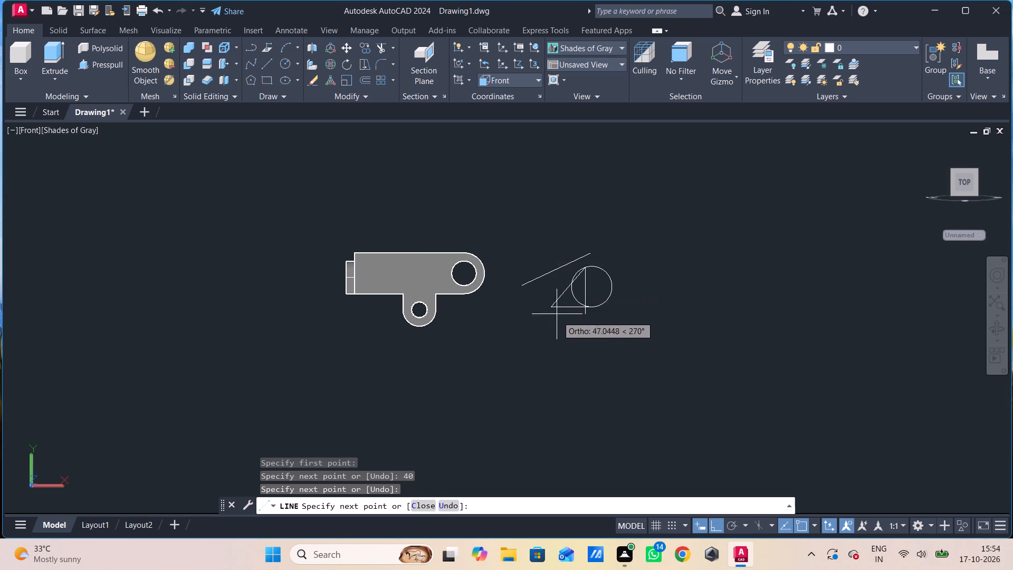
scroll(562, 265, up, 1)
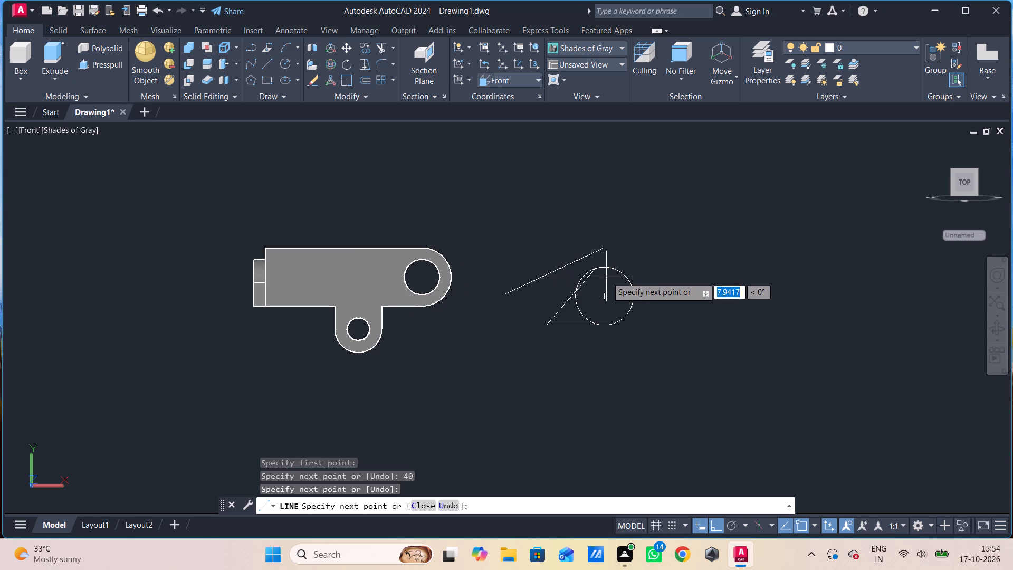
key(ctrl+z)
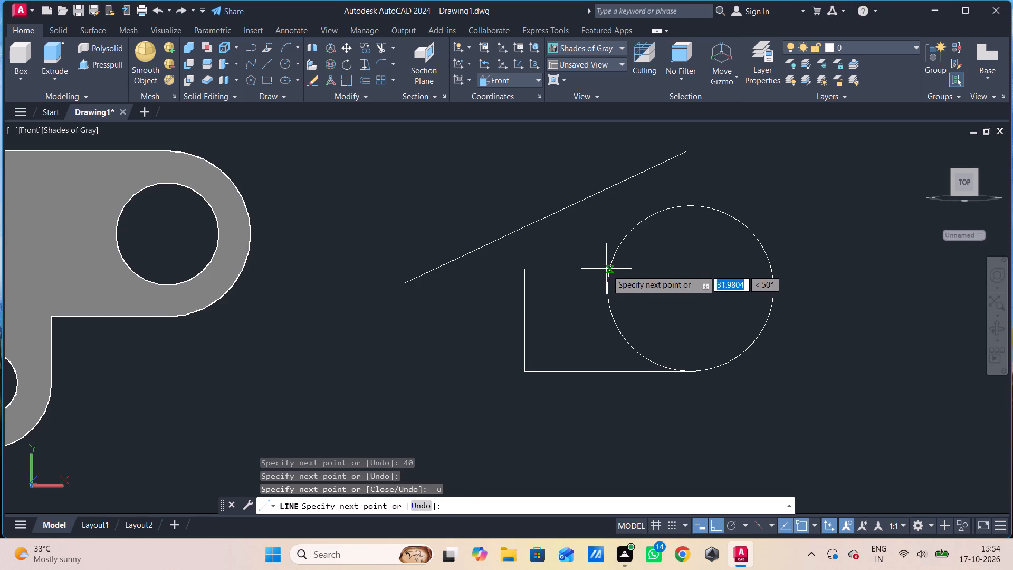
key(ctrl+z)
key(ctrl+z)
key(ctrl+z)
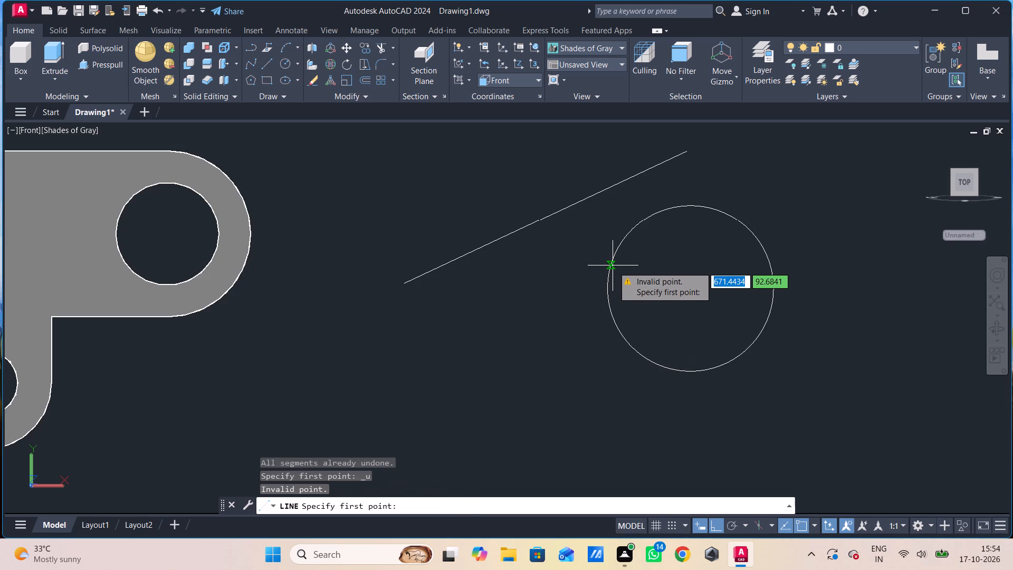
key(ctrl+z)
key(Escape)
Undo the circle and redraw it with radius 20, centred closer beneath the upper end of the diagonal line.
key(ctrl+z)
key(ctrl+z)
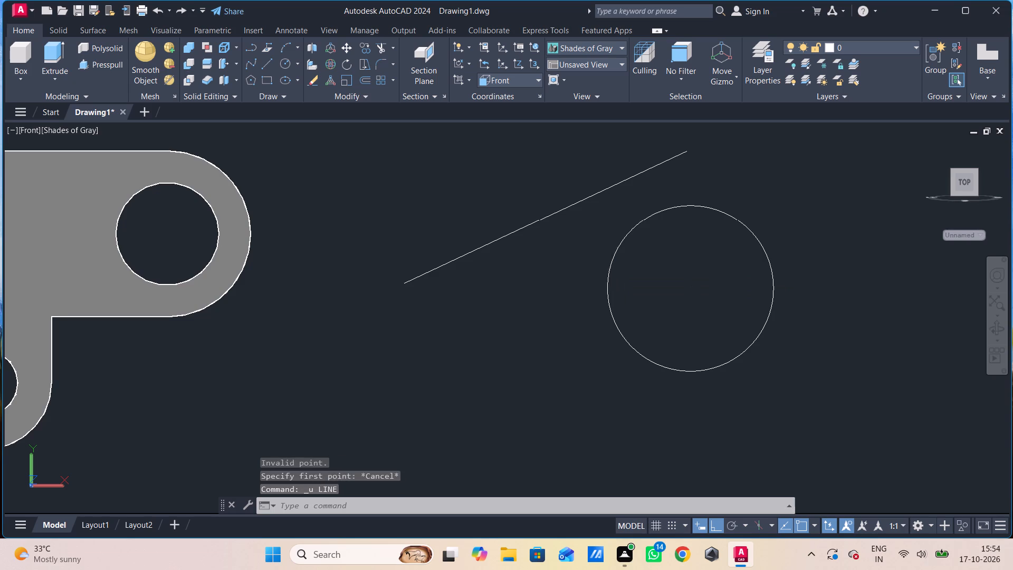
text(c)
key(space)
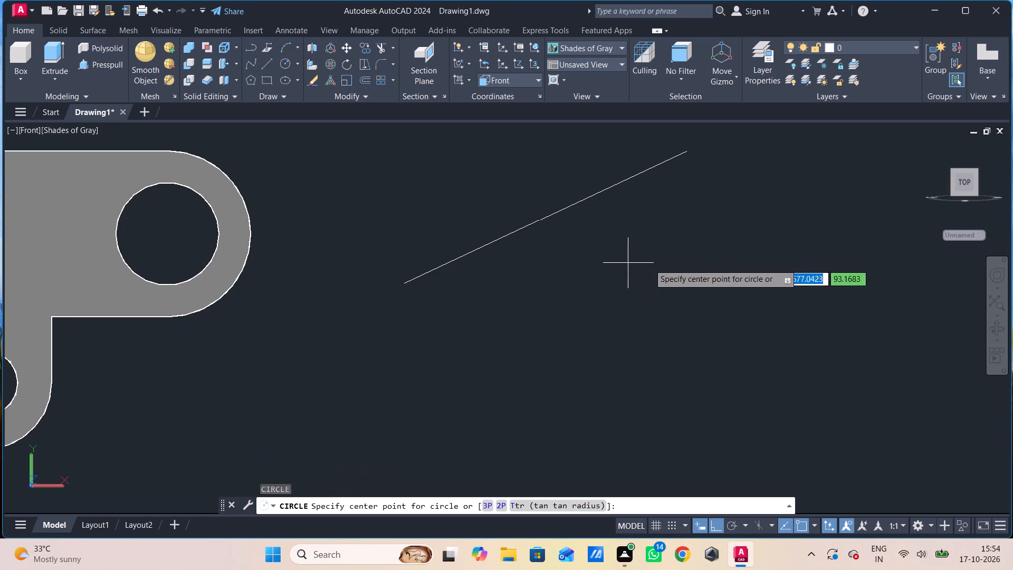
click(673, 260)
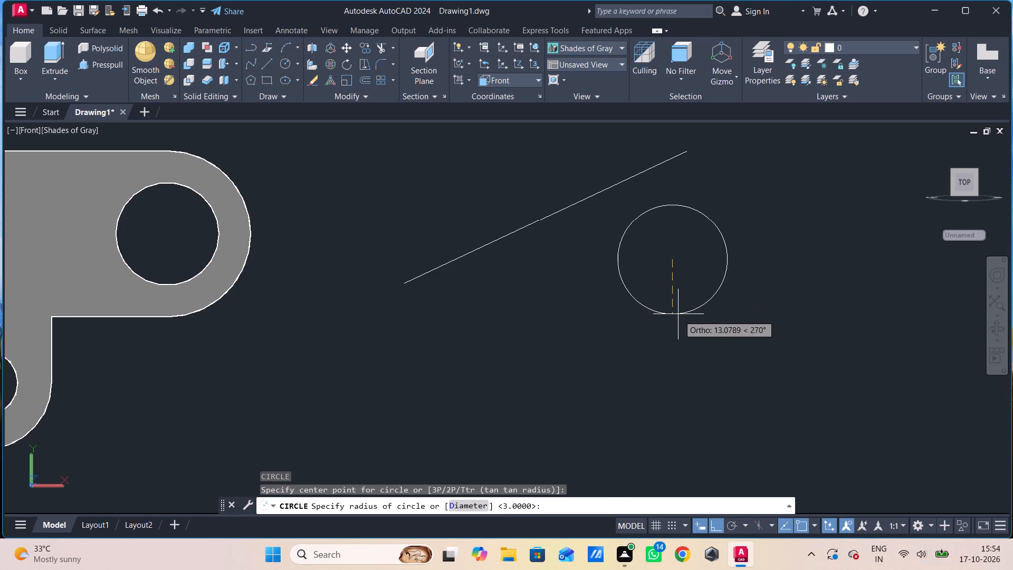
text(20)
key(Return)
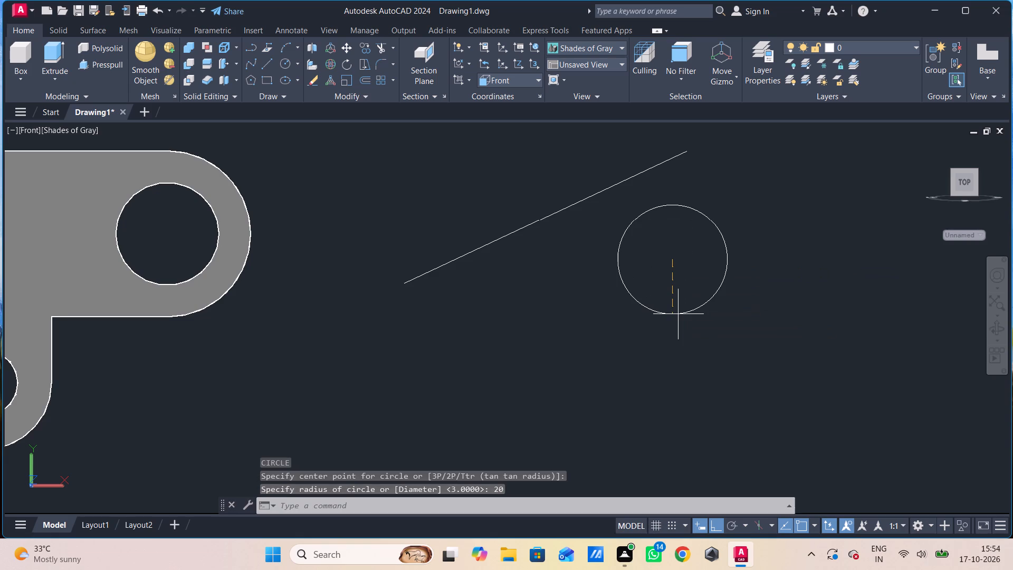
Draw a 40-long horizontal line from the circle's lowest point toward the bracket, and a slanted line from its end tangent to the circle.
scroll(661, 302, down, 1)
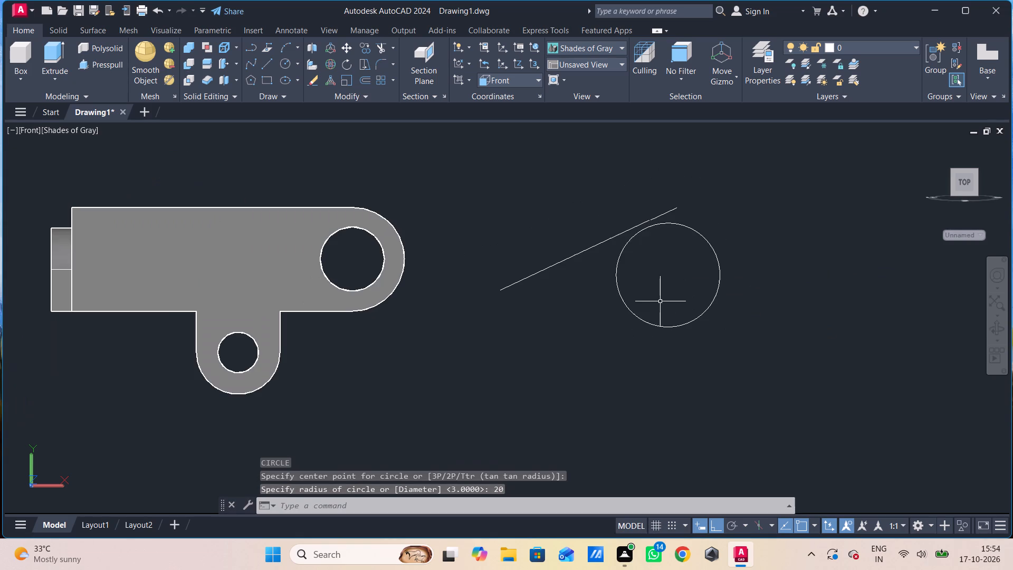
text(l)
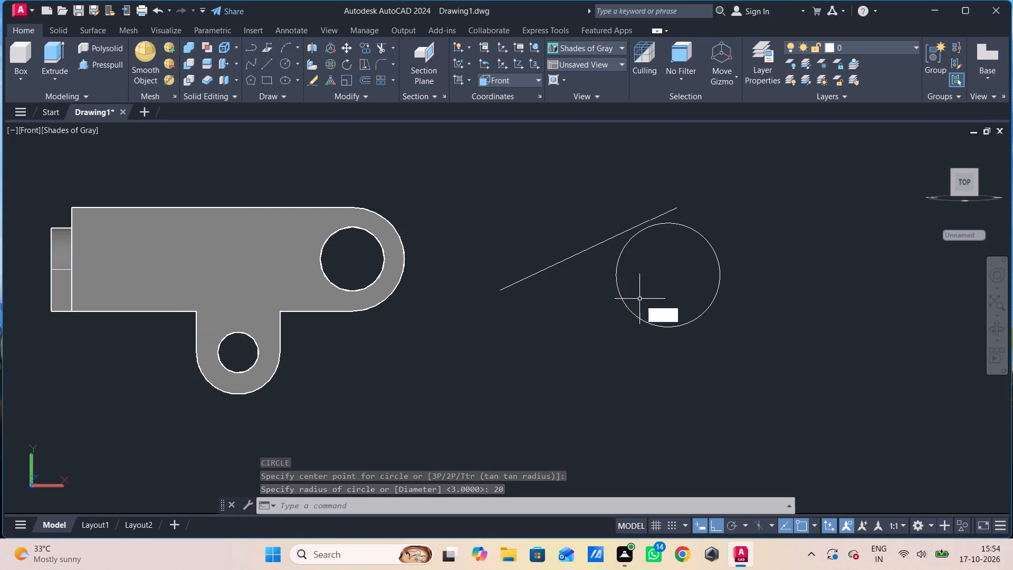
key(space)
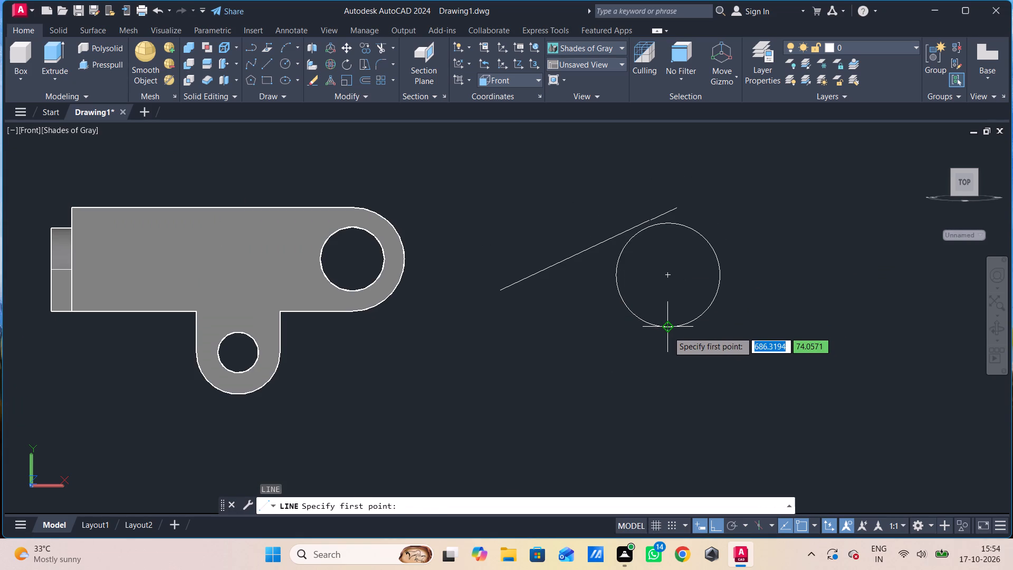
click(668, 331)
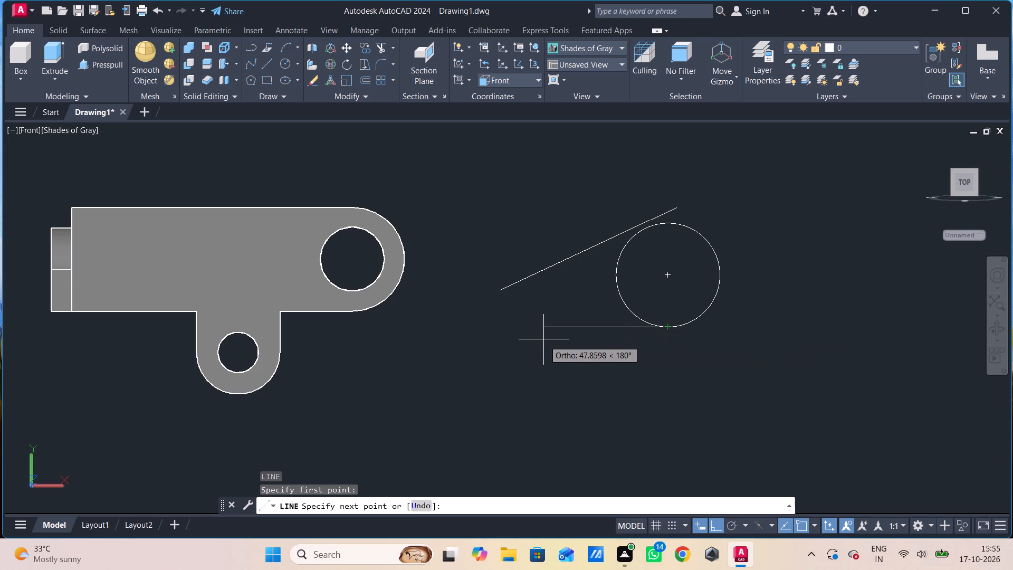
text(40)
key(Return)
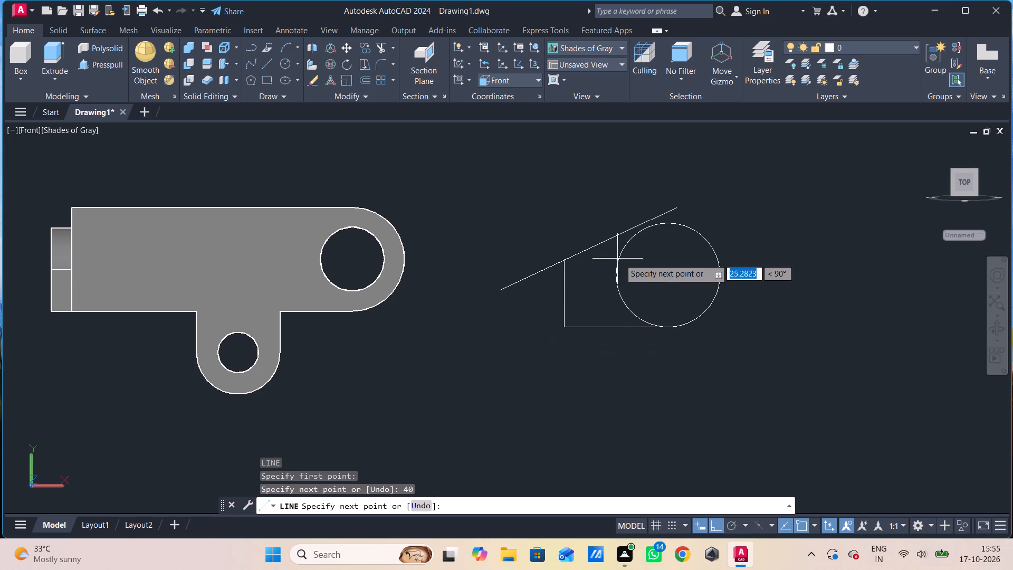
click(666, 221)
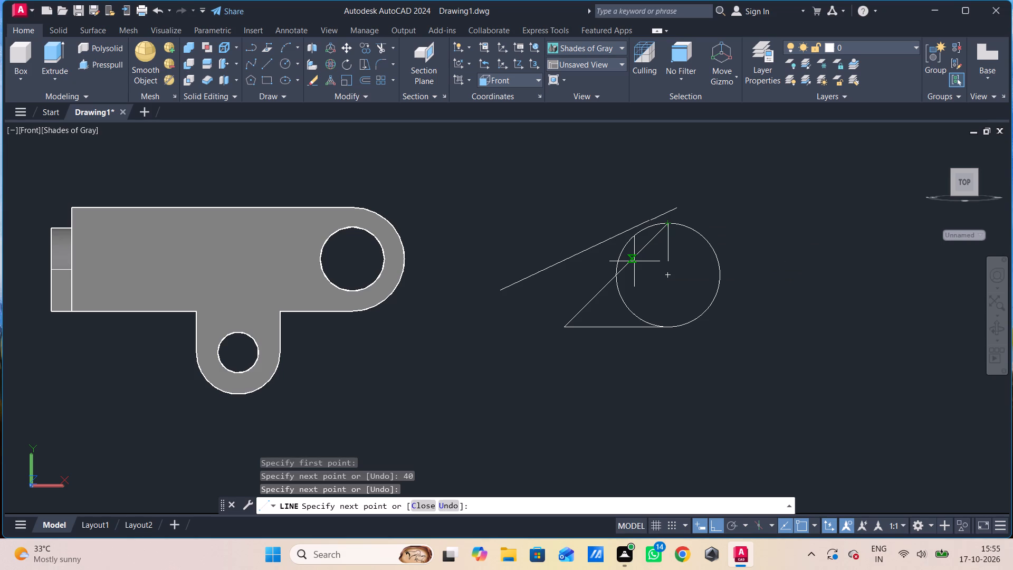
key(ctrl+z)
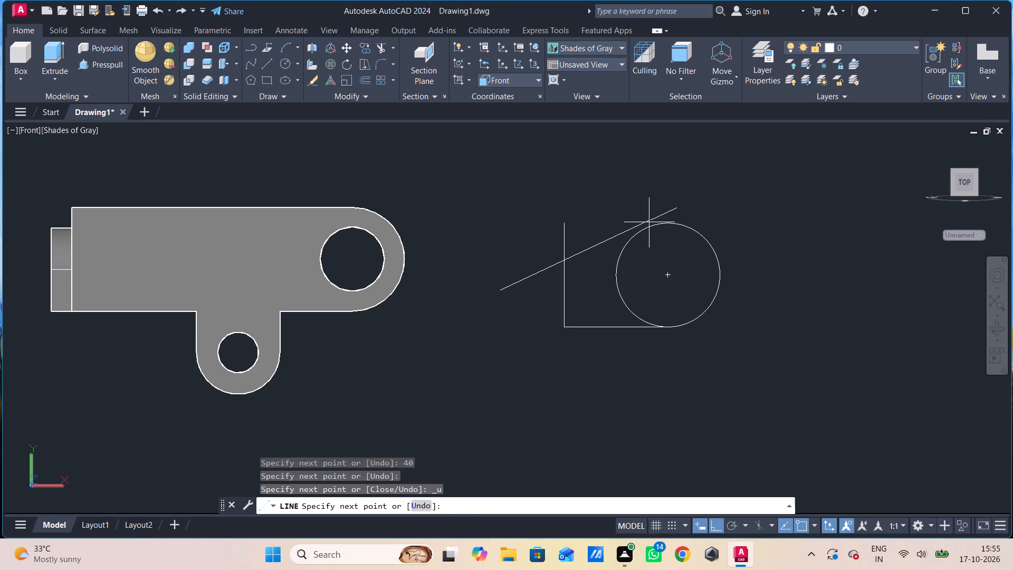
click(625, 245)
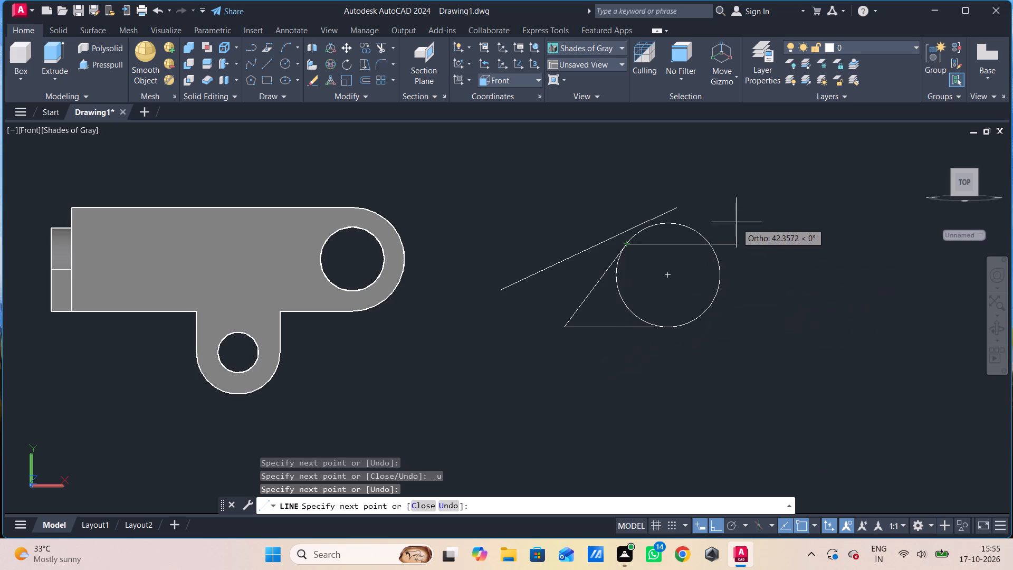
key(Escape)
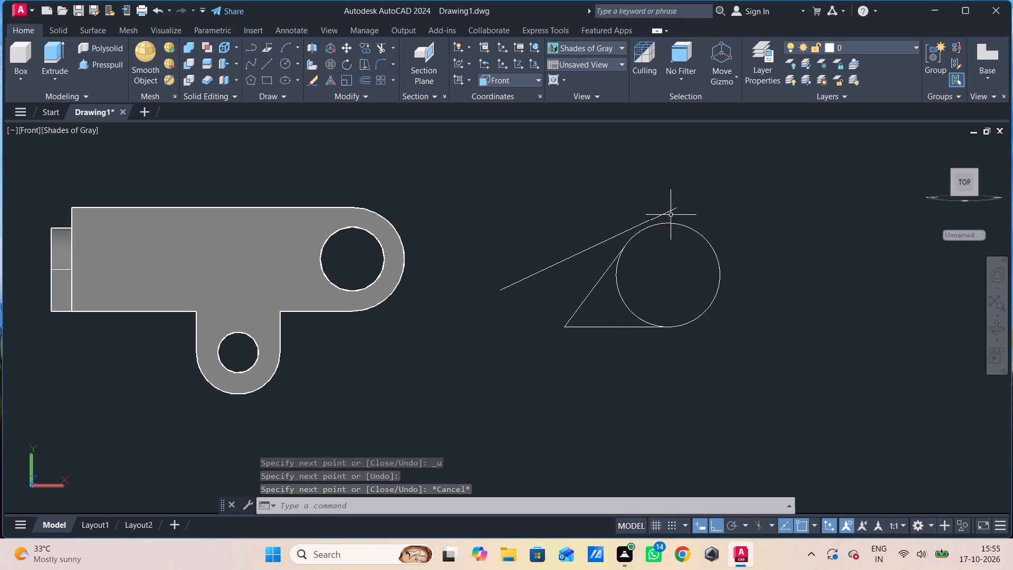
Remove the separate diagonal line above the circle using Trim.
key(t)
text(r)
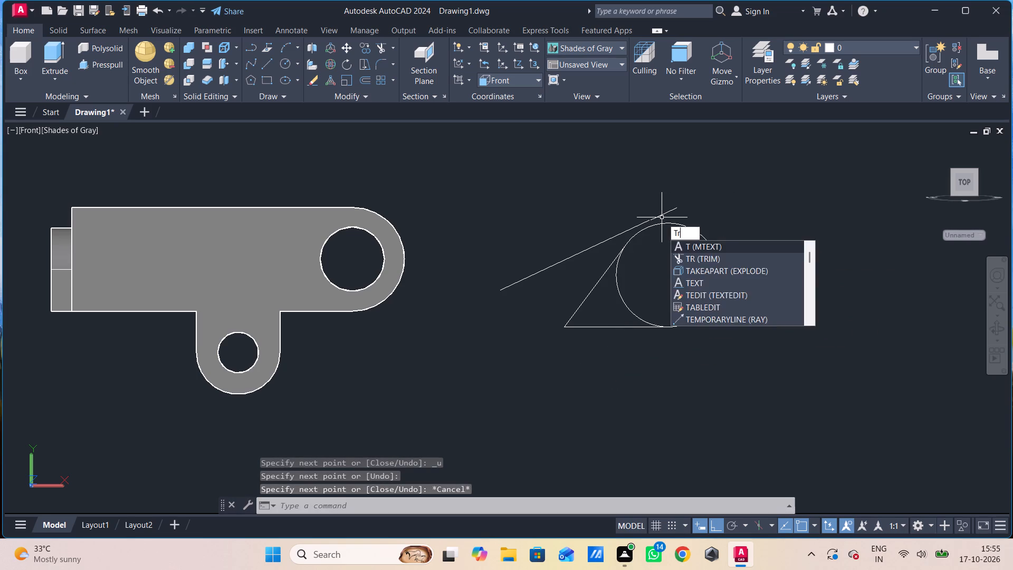
key(space)
scroll(665, 222, up, 3)
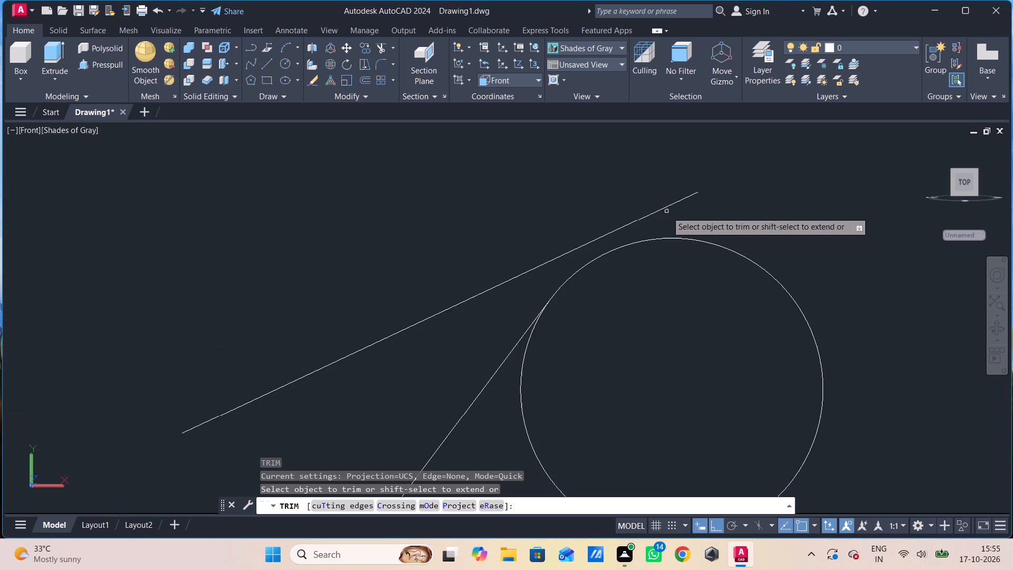
click(668, 208)
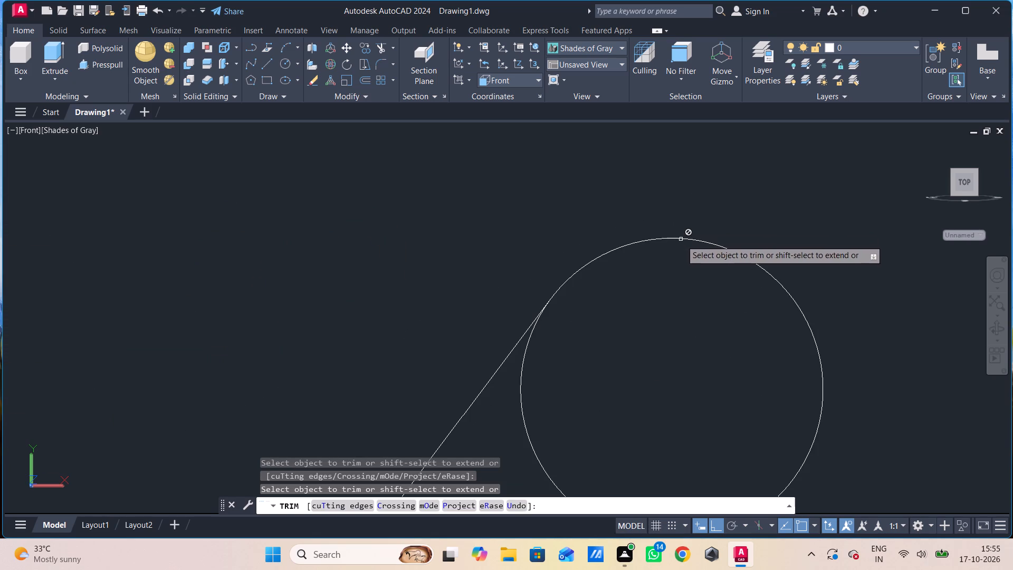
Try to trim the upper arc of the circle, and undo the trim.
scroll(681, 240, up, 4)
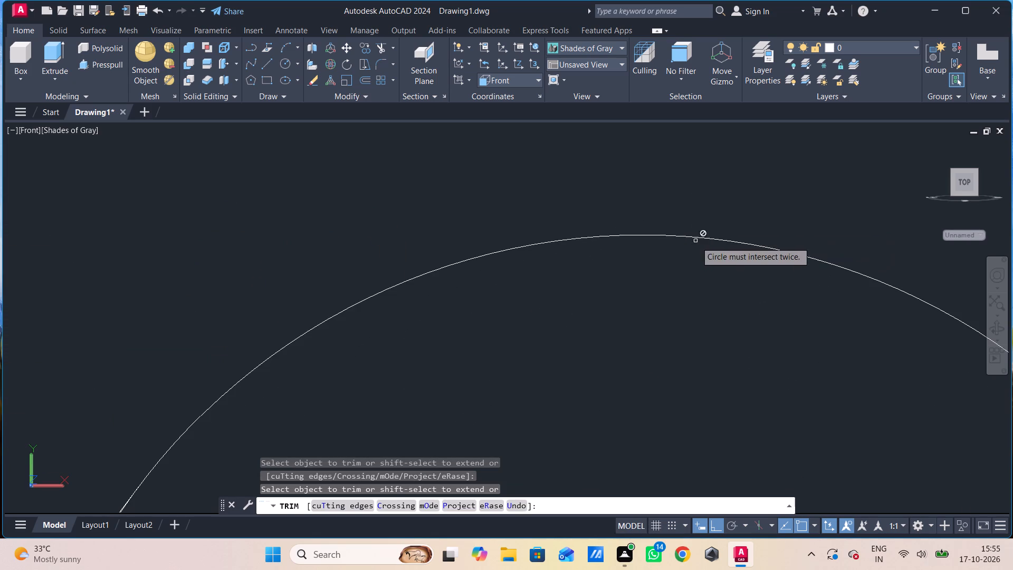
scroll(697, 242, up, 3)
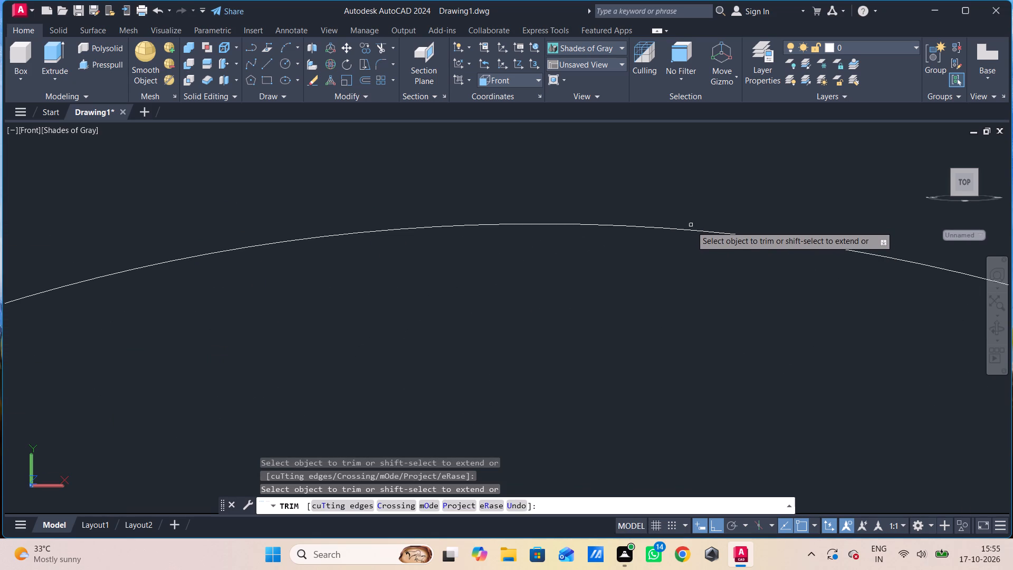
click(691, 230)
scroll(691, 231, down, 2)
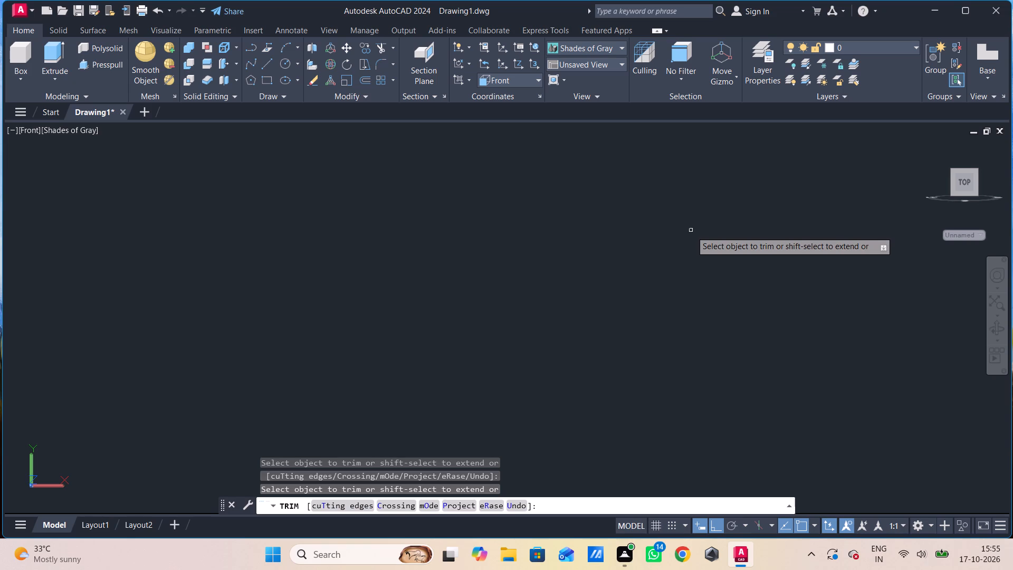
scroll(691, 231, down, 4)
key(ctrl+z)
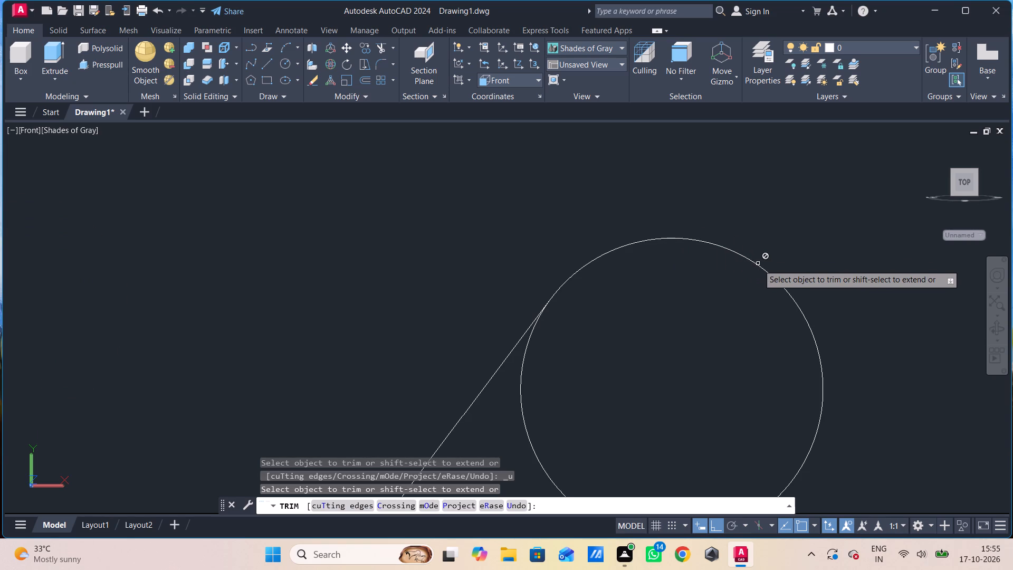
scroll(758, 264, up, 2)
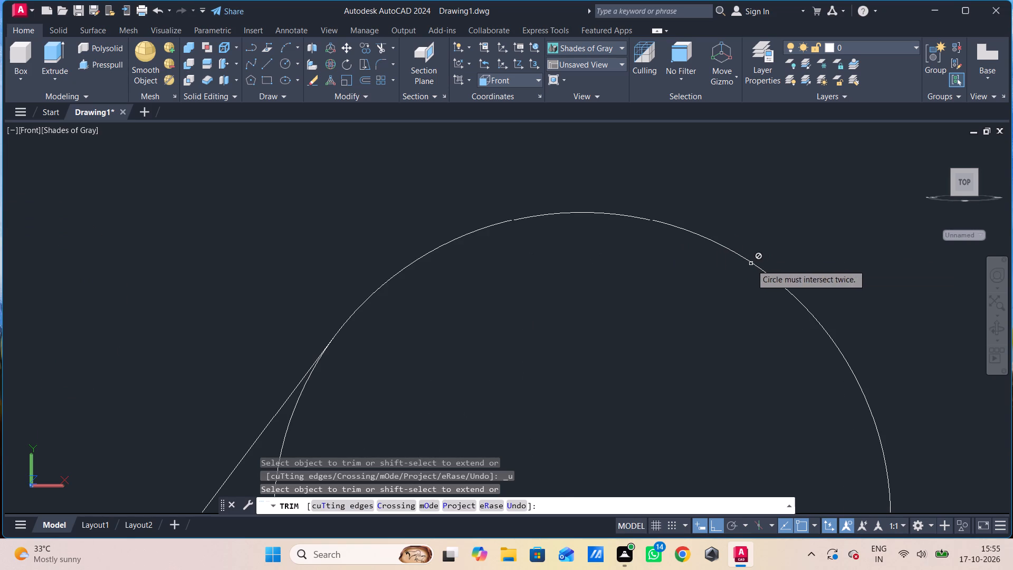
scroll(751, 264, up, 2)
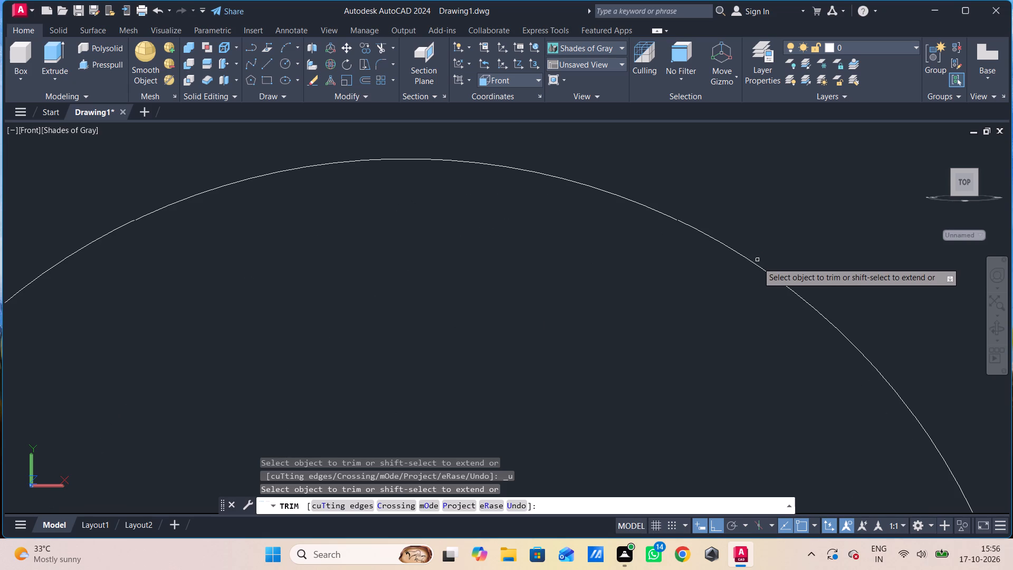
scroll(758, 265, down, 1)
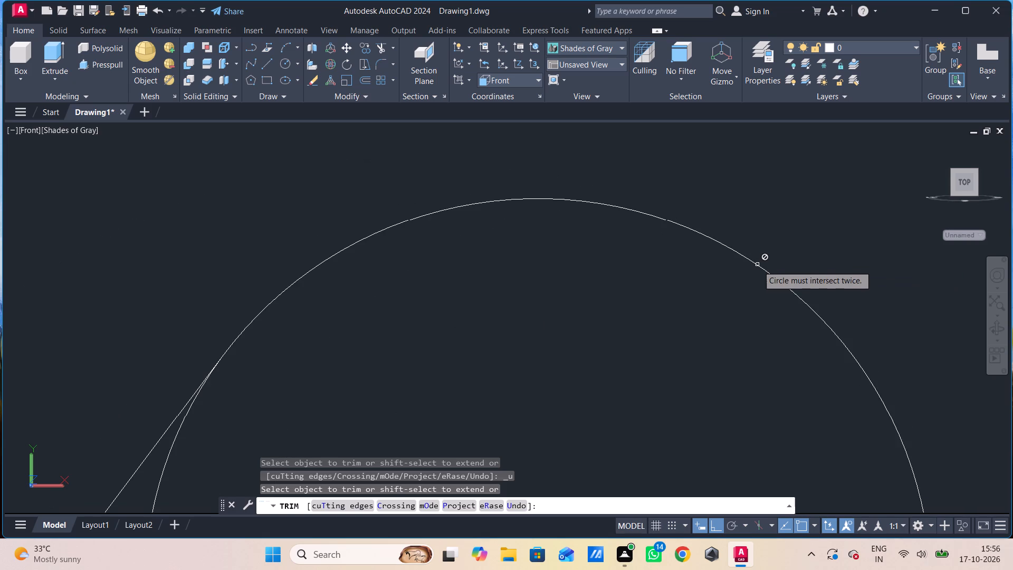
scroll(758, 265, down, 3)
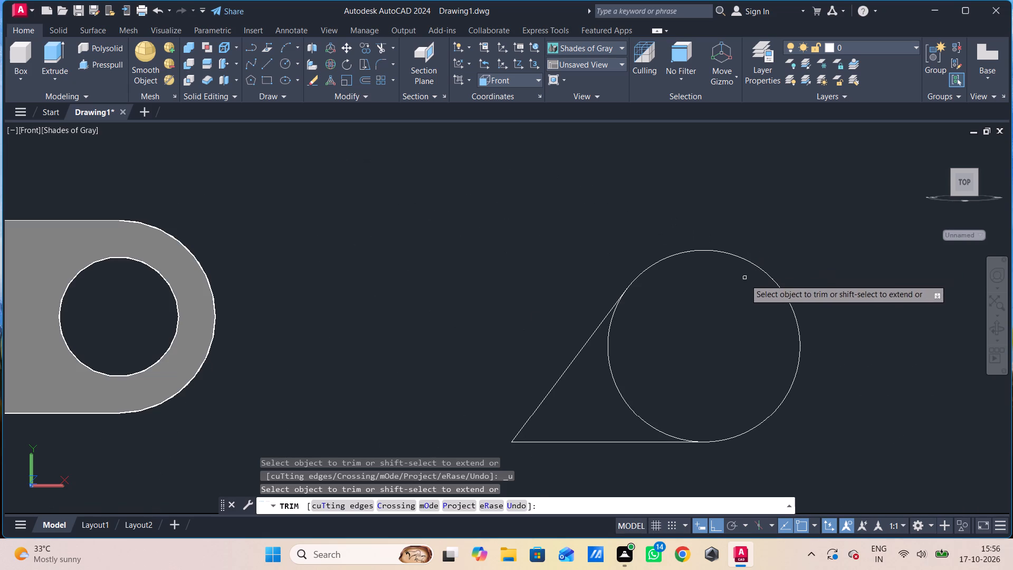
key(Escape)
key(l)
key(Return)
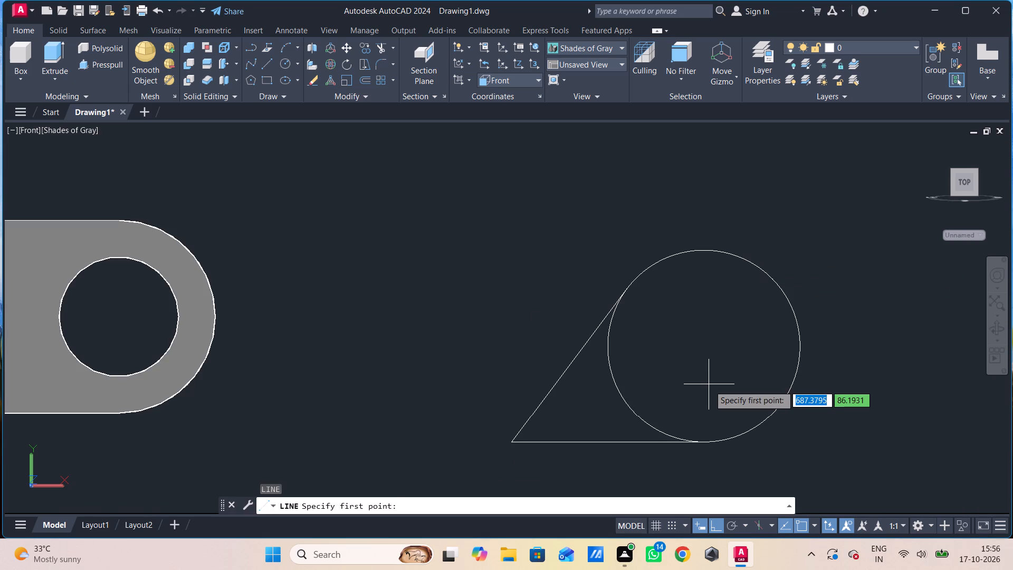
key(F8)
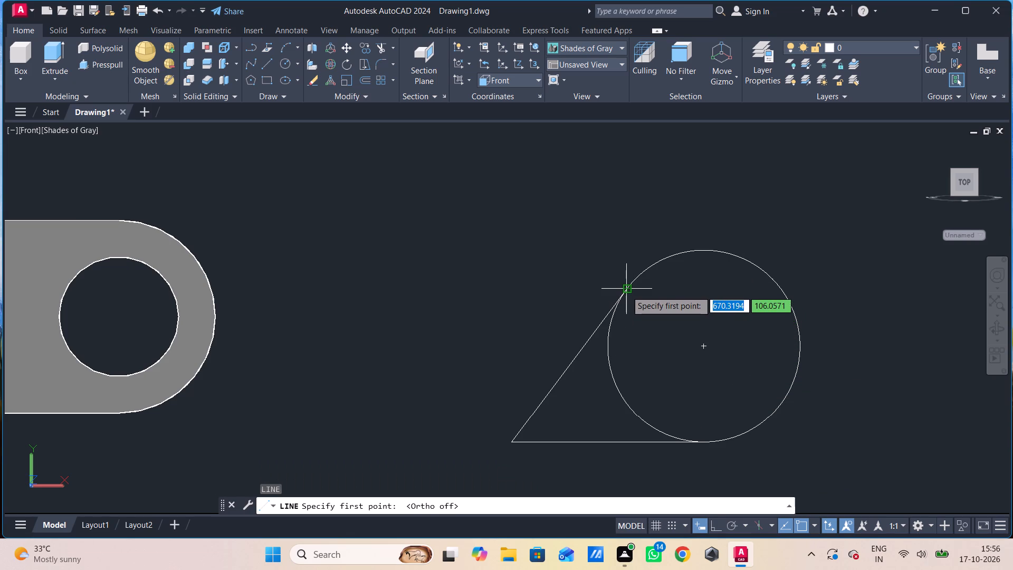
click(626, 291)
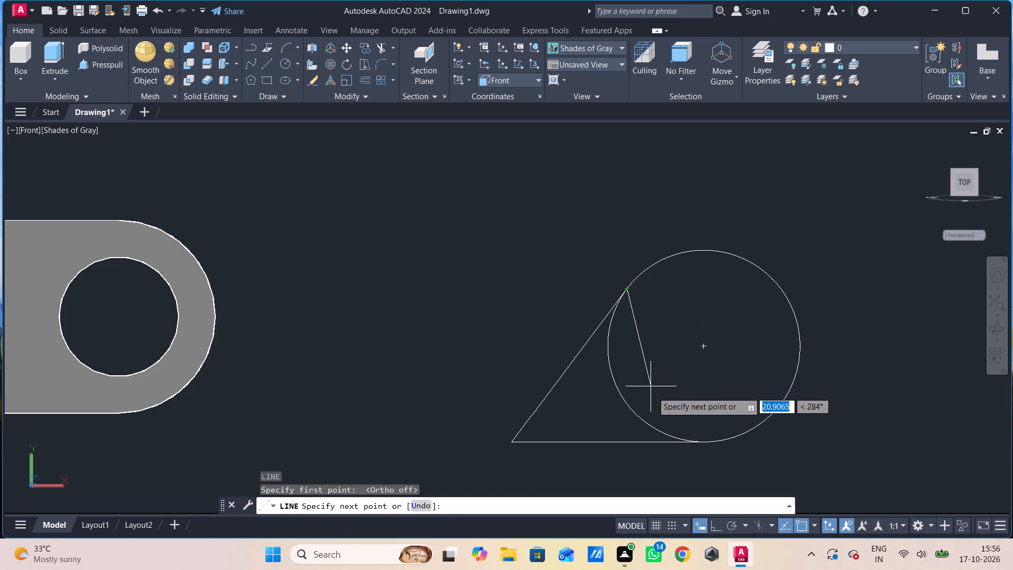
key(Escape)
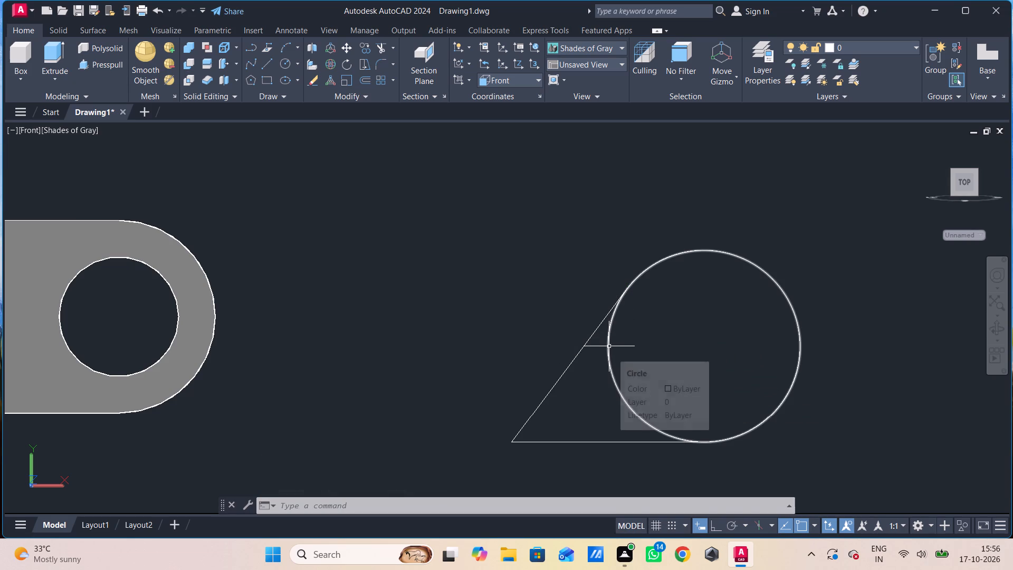
Trim away the inner arc of the circle between the slanted line's tangent point and the horizontal line's end.
text(tr)
key(space)
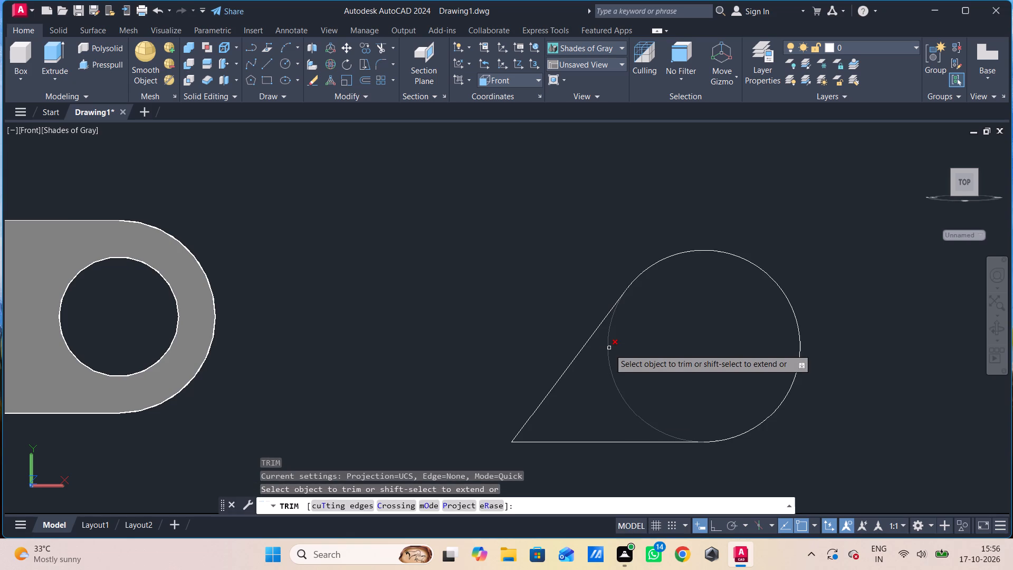
click(609, 349)
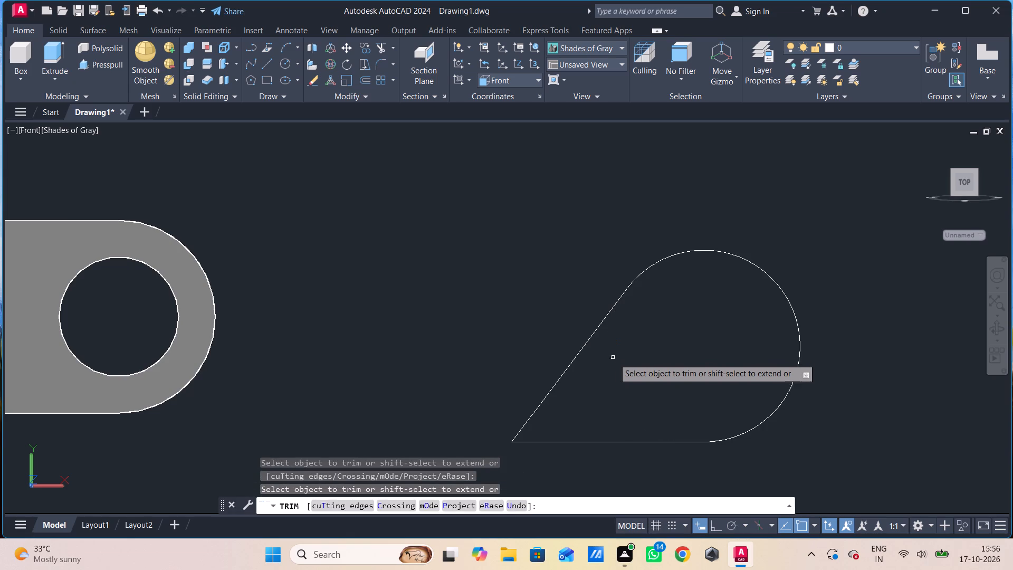
key(Escape)
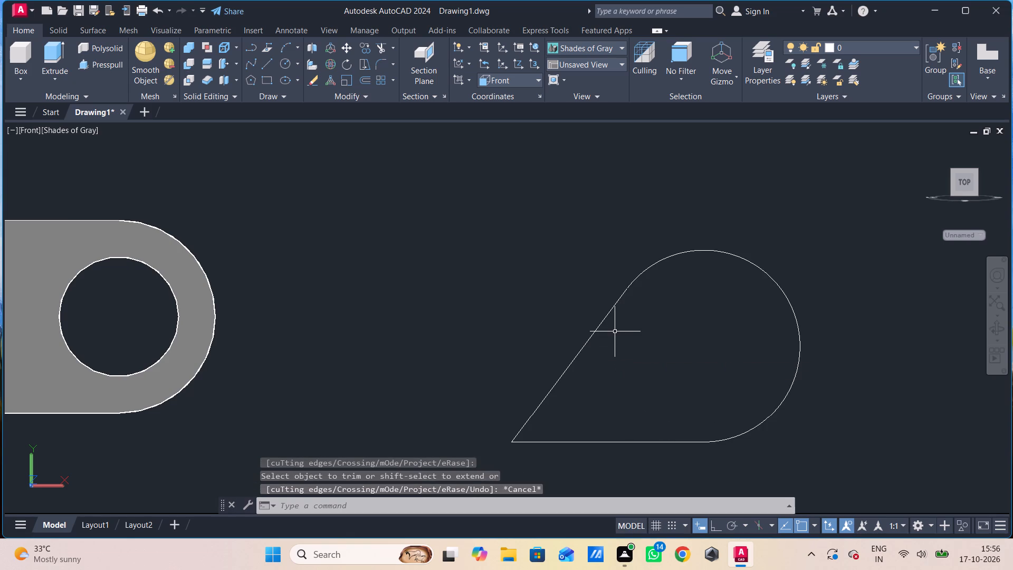
Join the slanted line, the horizontal line and the remaining arc into one closed polyline.
middle_drag(615, 332, 607, 306)
click(97, 64)
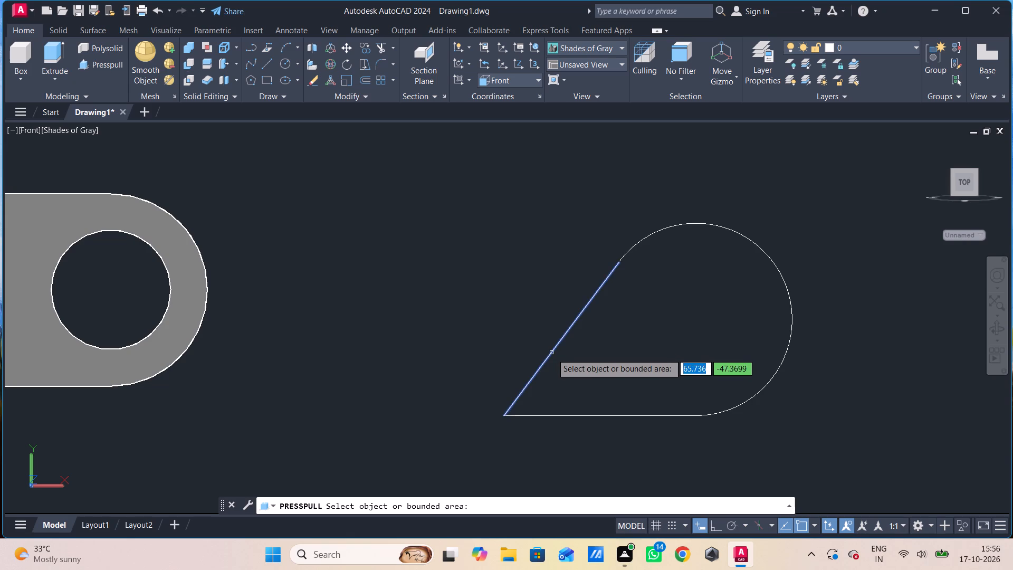
key(Escape)
click(821, 232)
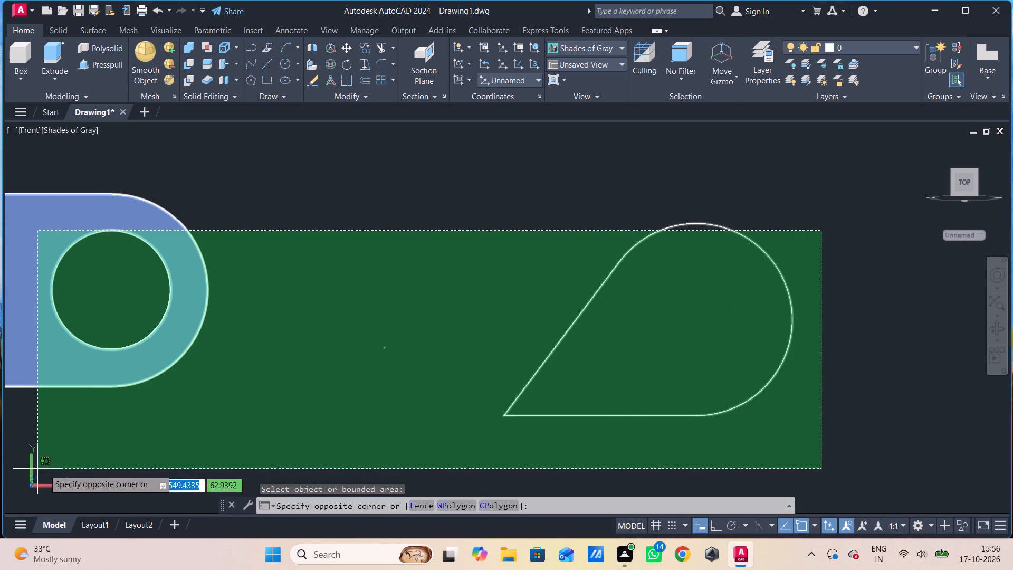
click(470, 478)
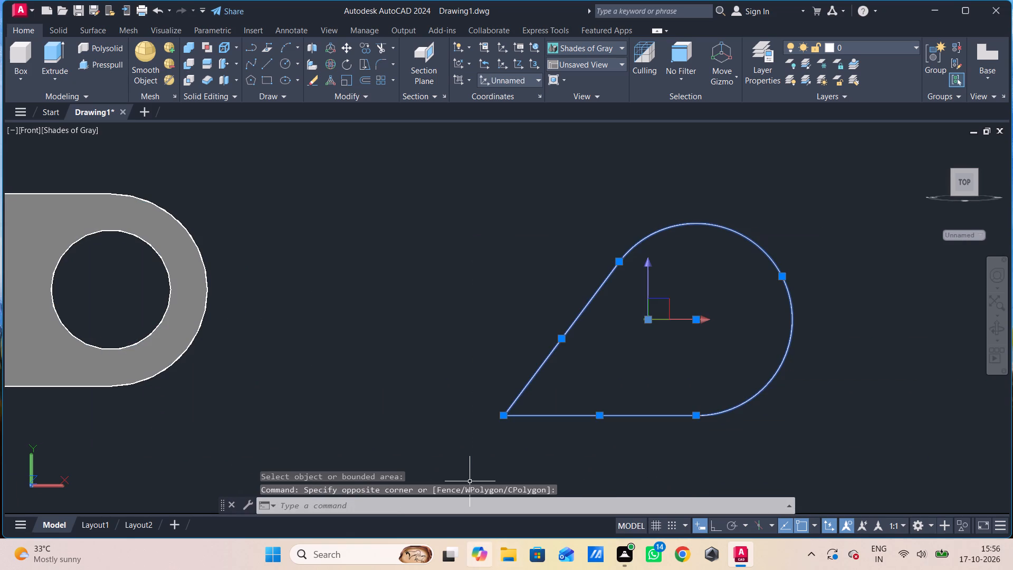
key(j)
key(Return)
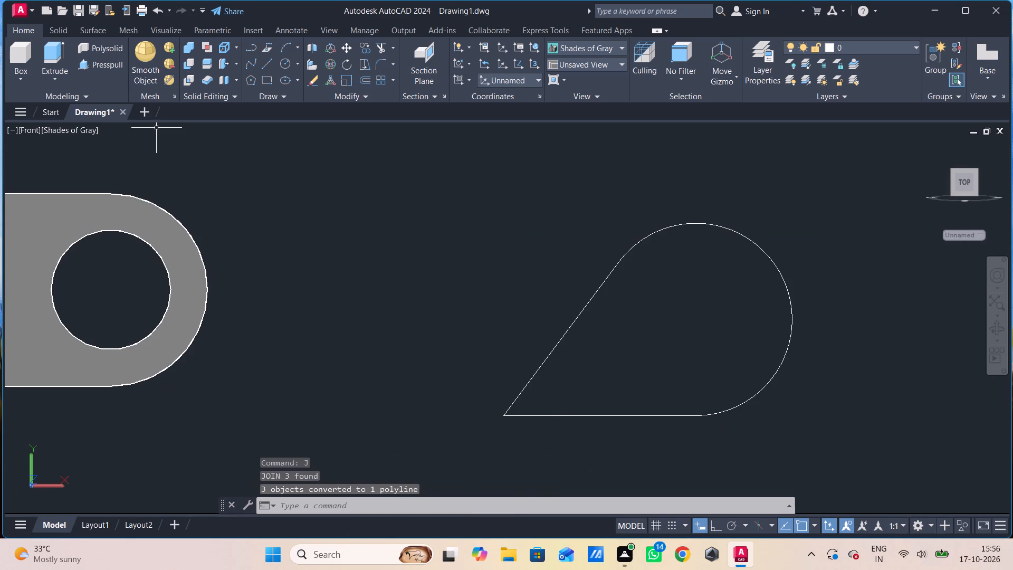
Extrude the closed teardrop profile by 8 using Presspull.
click(114, 66)
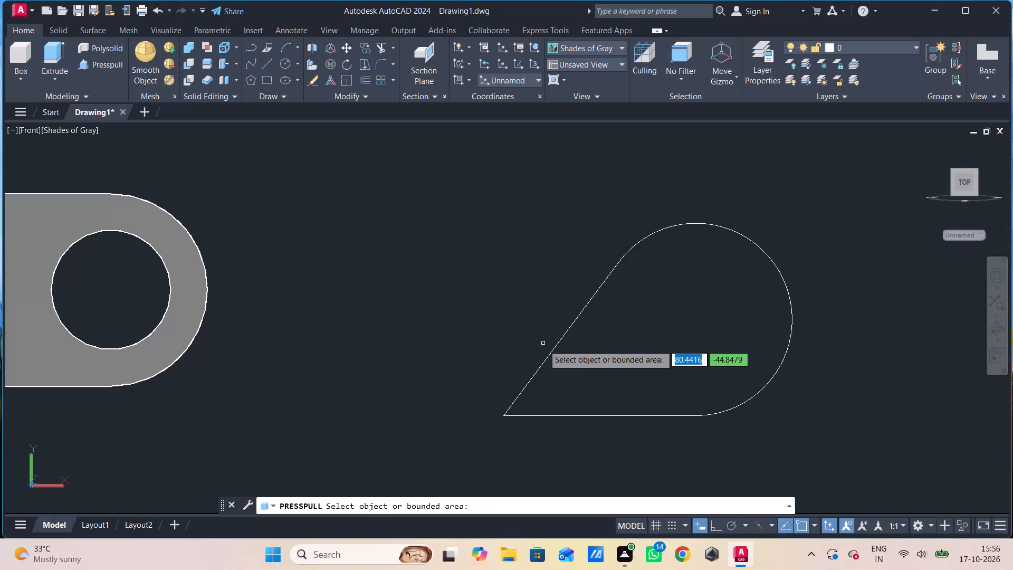
click(548, 354)
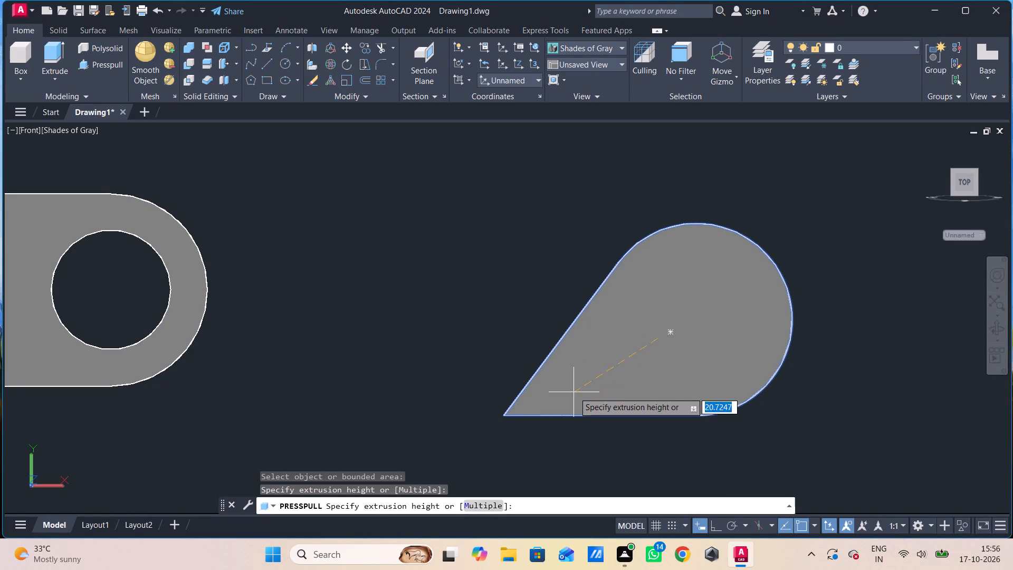
shift+middle_drag(575, 387, 521, 411)
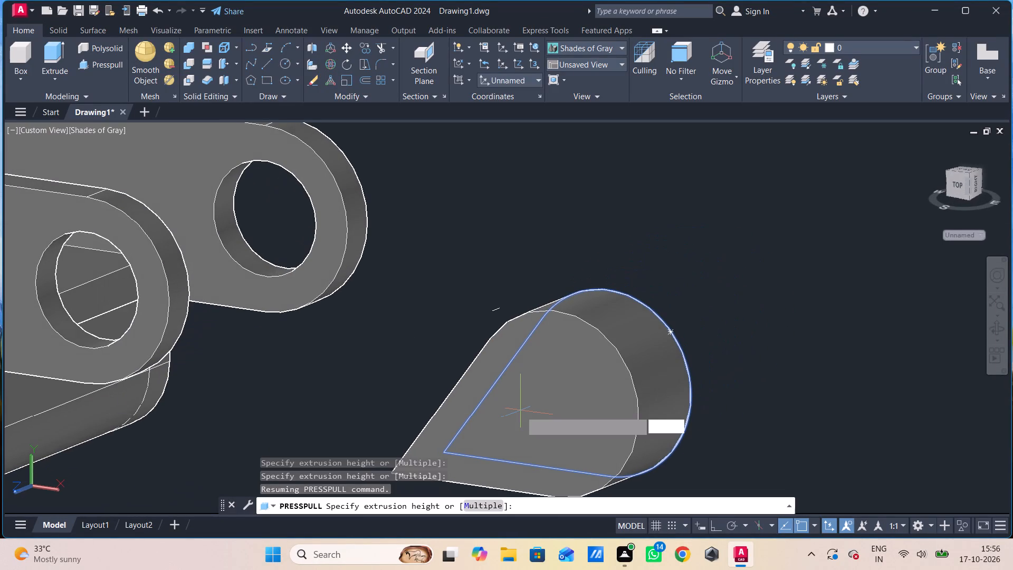
key(8)
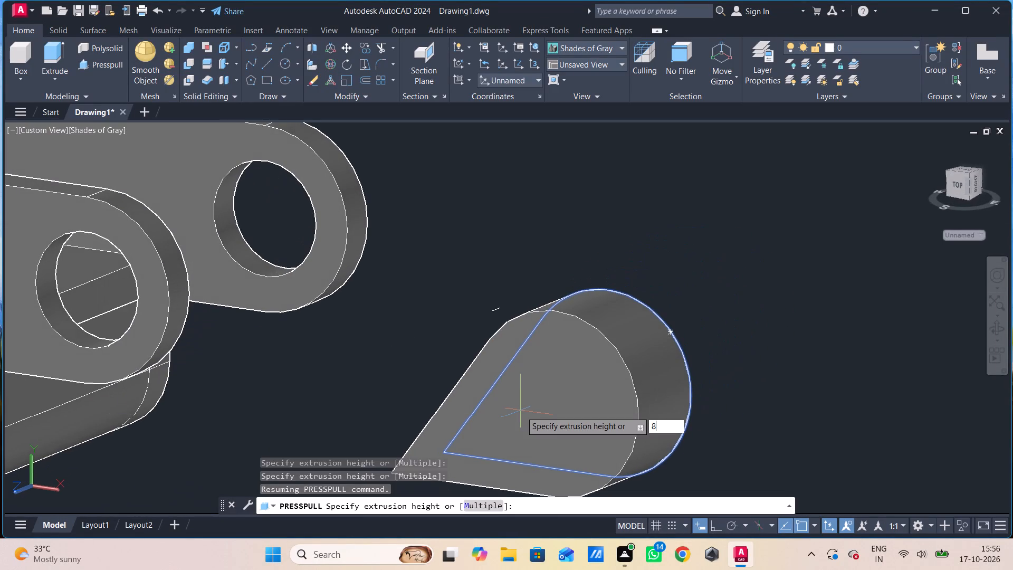
key(Return)
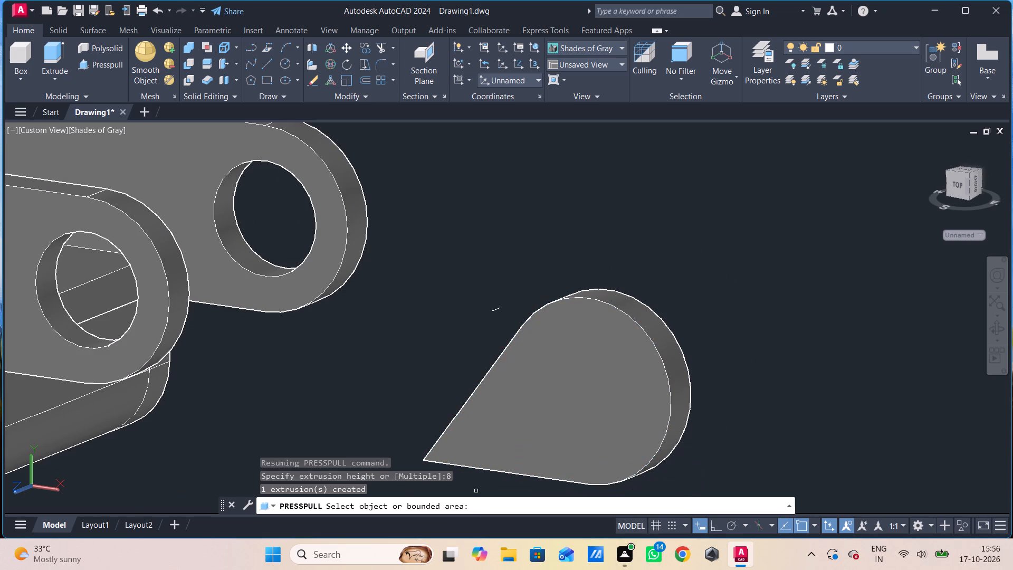
key(Escape)
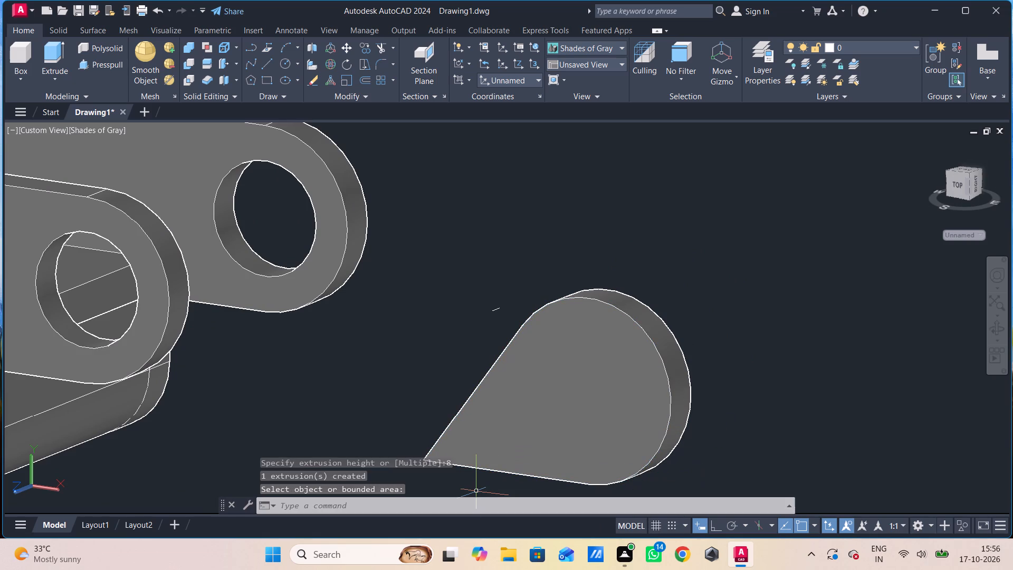
Draw a circle of radius 12.5 on the teardrop lug's front face, centred on its rounded end.
key(c)
key(space)
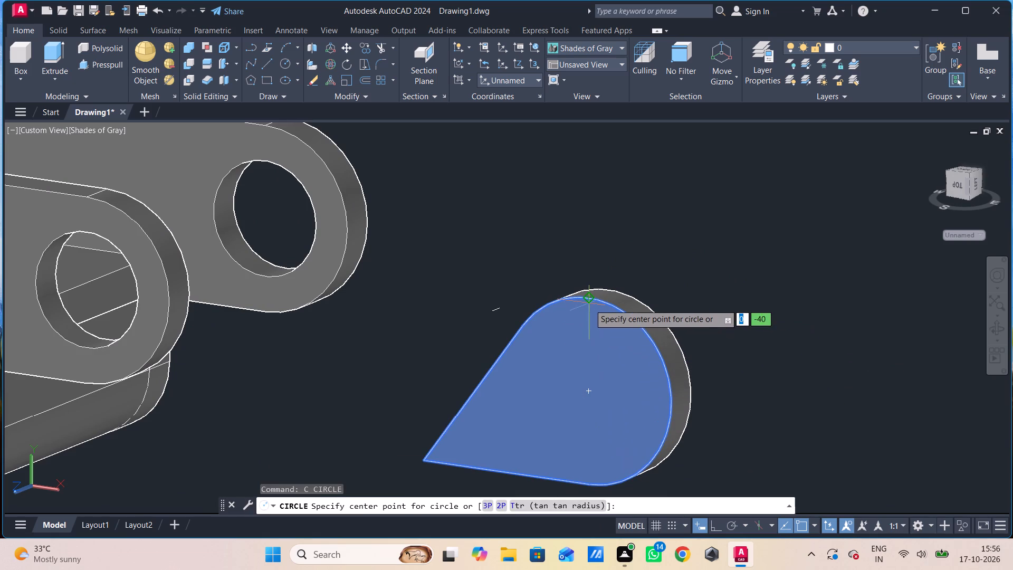
click(588, 391)
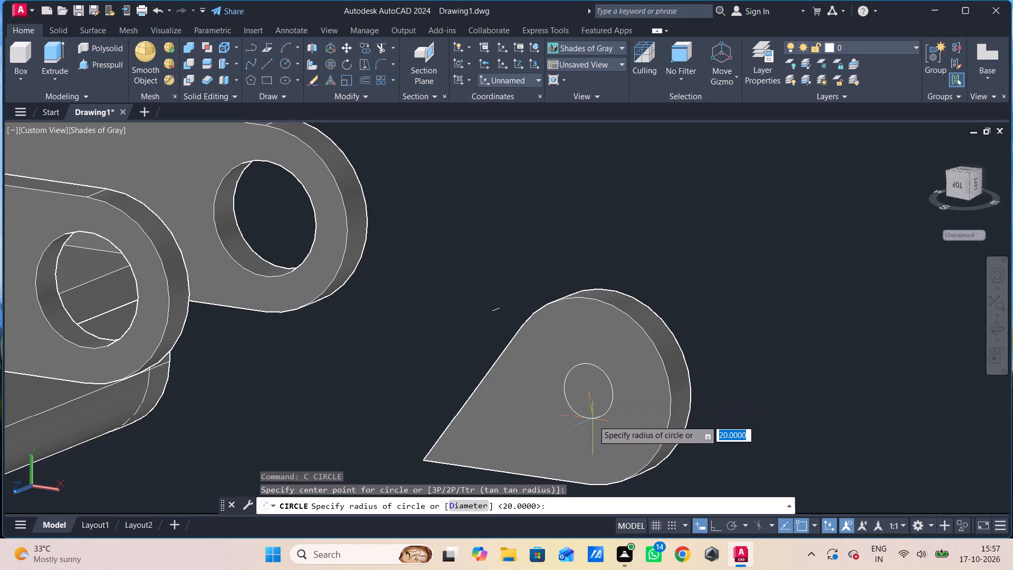
text(12.5)
key(Return)
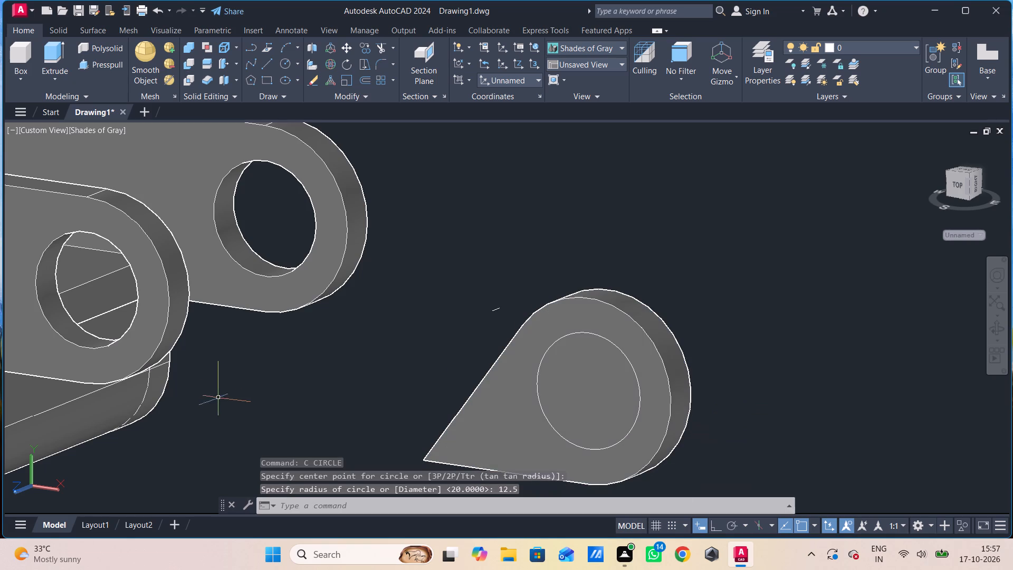
Cut a through hole in the teardrop lug by pushing the radius 12.5 circle back through its thickness with Presspull.
click(95, 65)
click(610, 354)
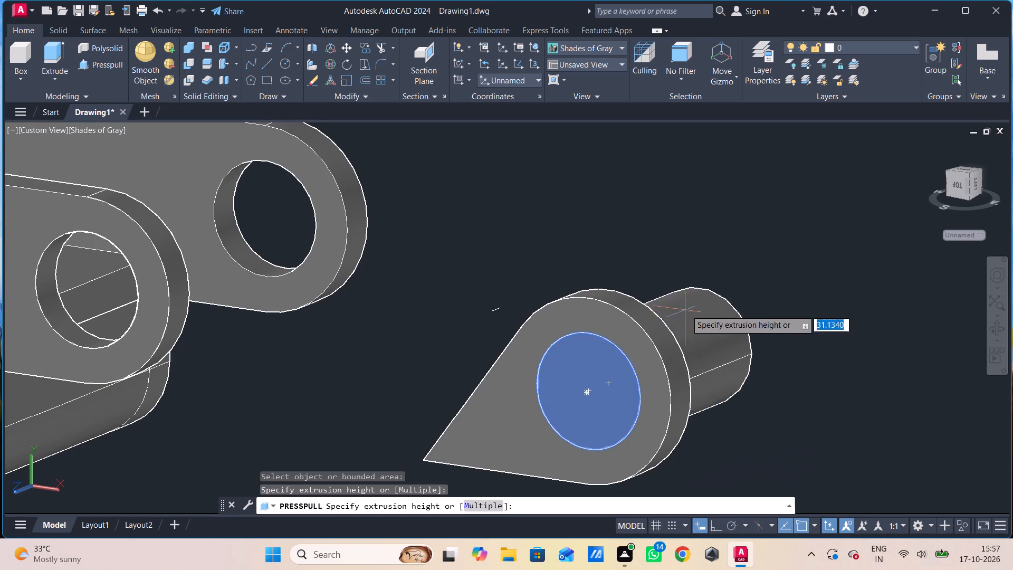
click(687, 308)
key(Escape)
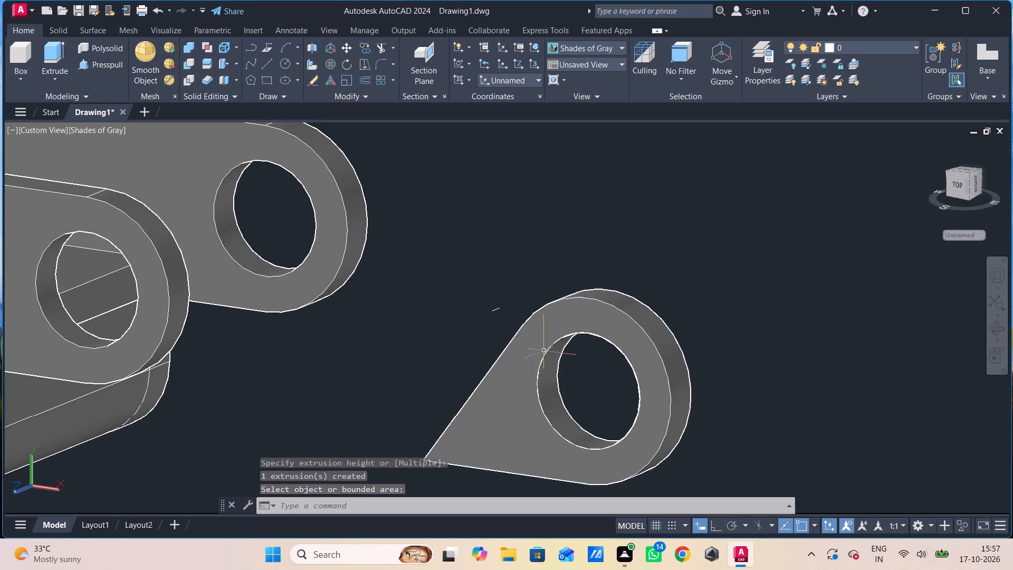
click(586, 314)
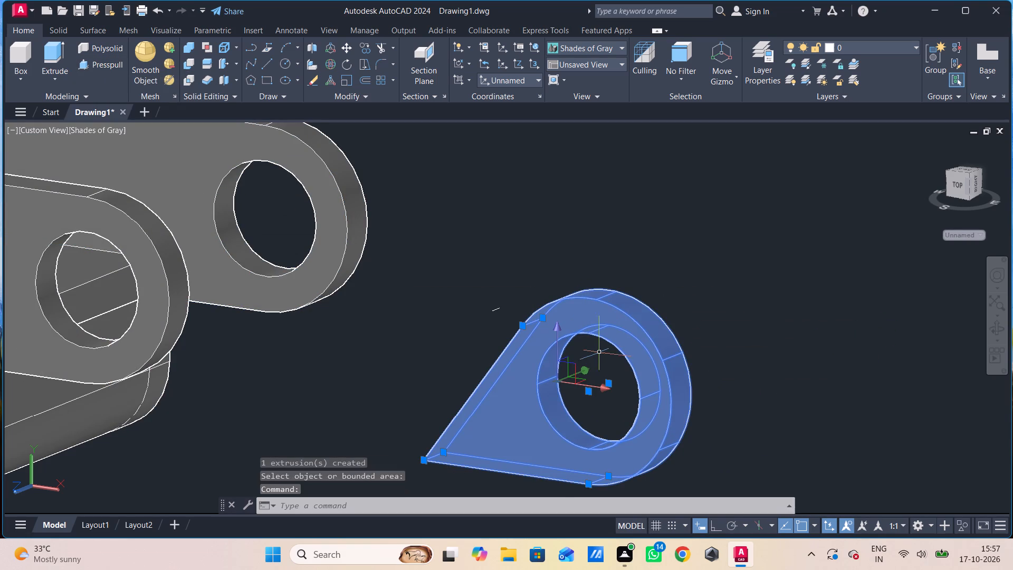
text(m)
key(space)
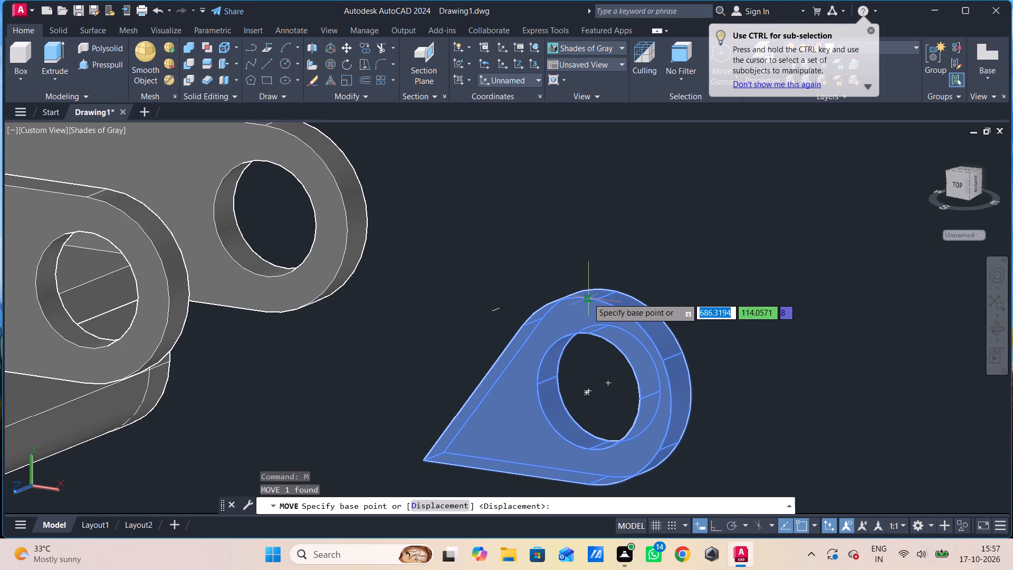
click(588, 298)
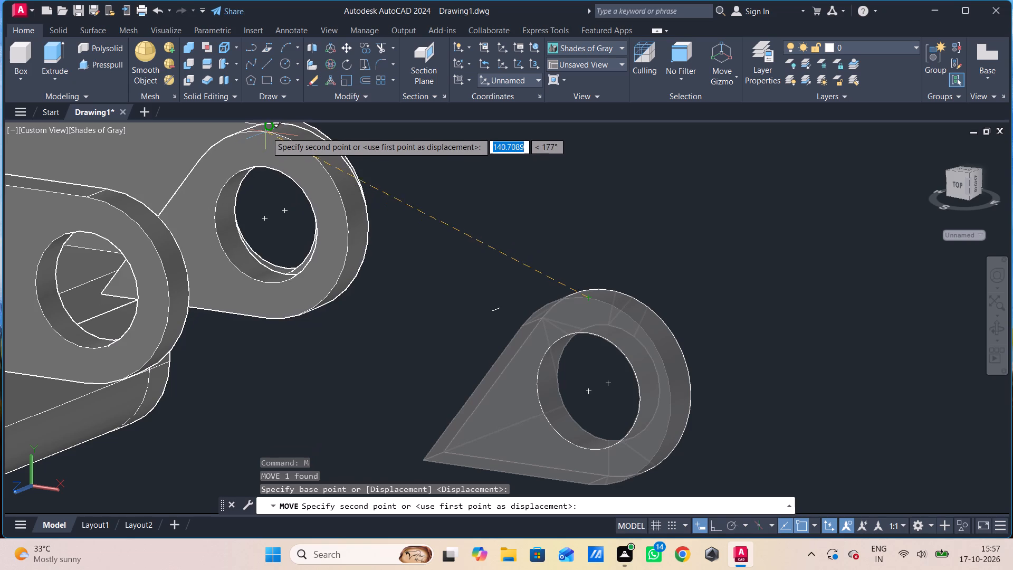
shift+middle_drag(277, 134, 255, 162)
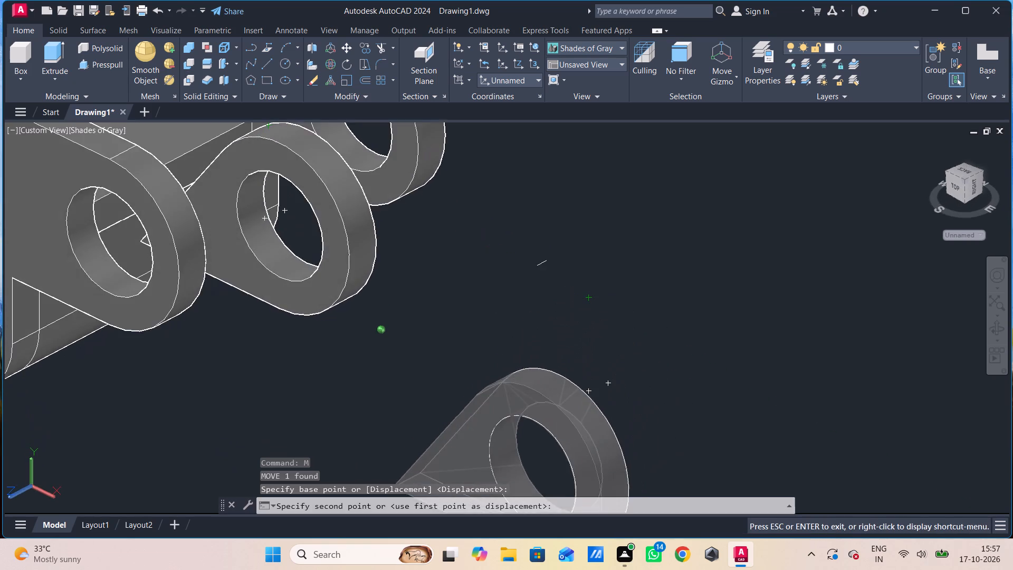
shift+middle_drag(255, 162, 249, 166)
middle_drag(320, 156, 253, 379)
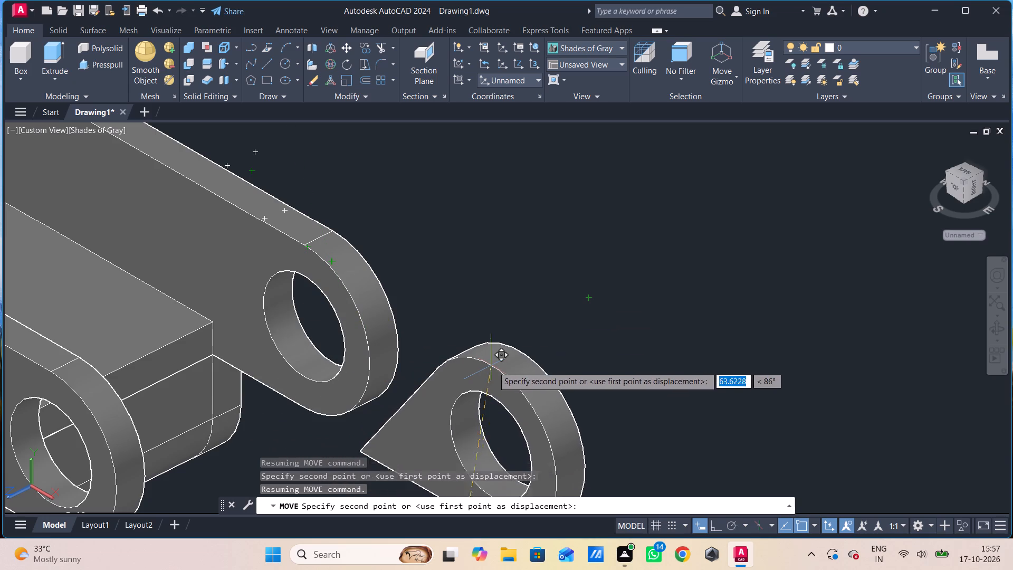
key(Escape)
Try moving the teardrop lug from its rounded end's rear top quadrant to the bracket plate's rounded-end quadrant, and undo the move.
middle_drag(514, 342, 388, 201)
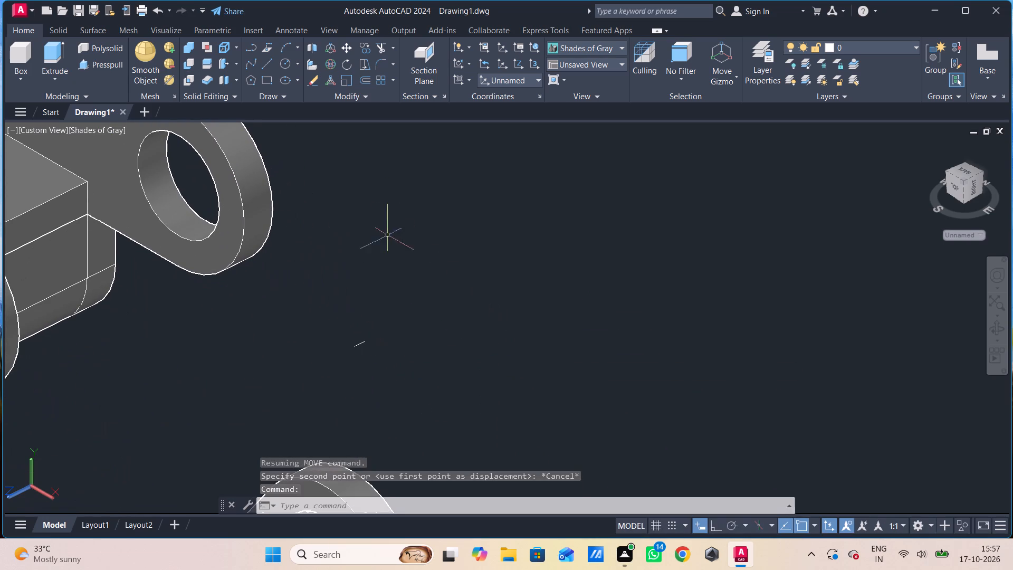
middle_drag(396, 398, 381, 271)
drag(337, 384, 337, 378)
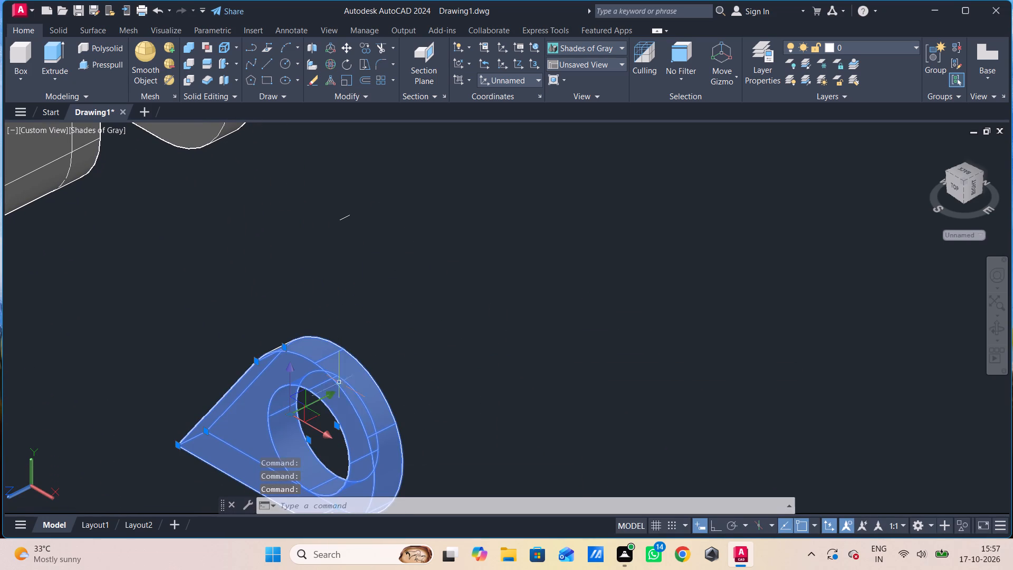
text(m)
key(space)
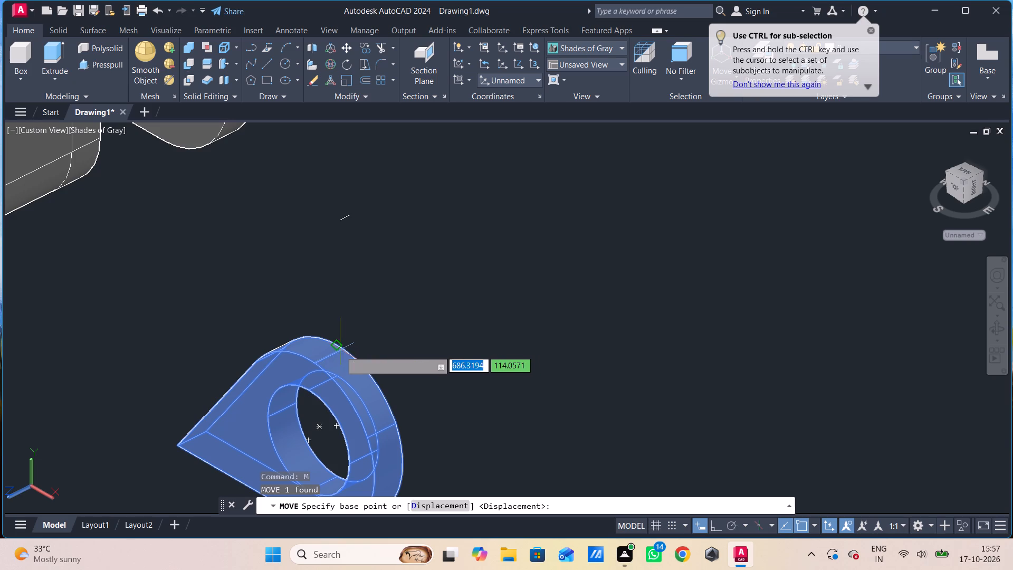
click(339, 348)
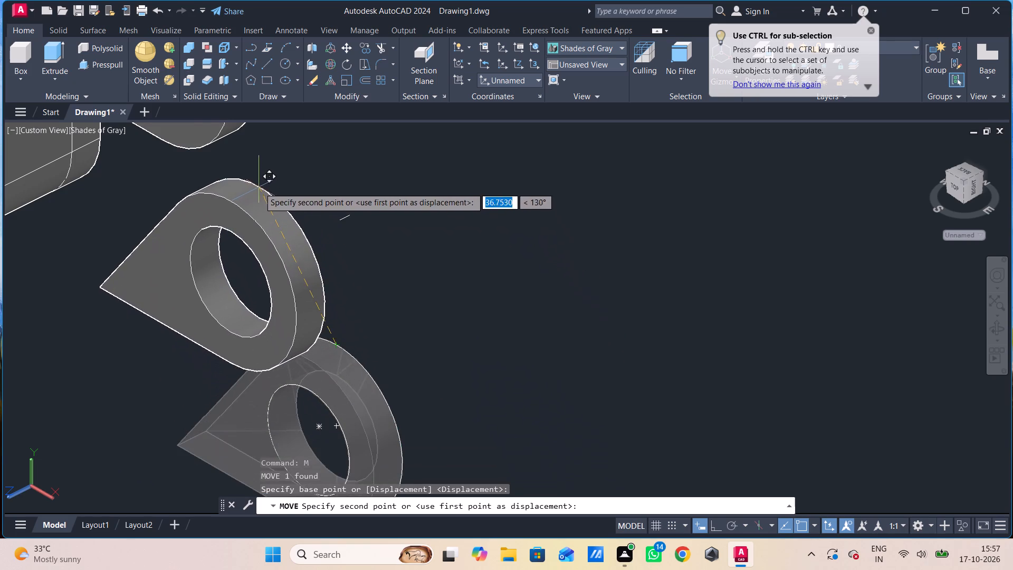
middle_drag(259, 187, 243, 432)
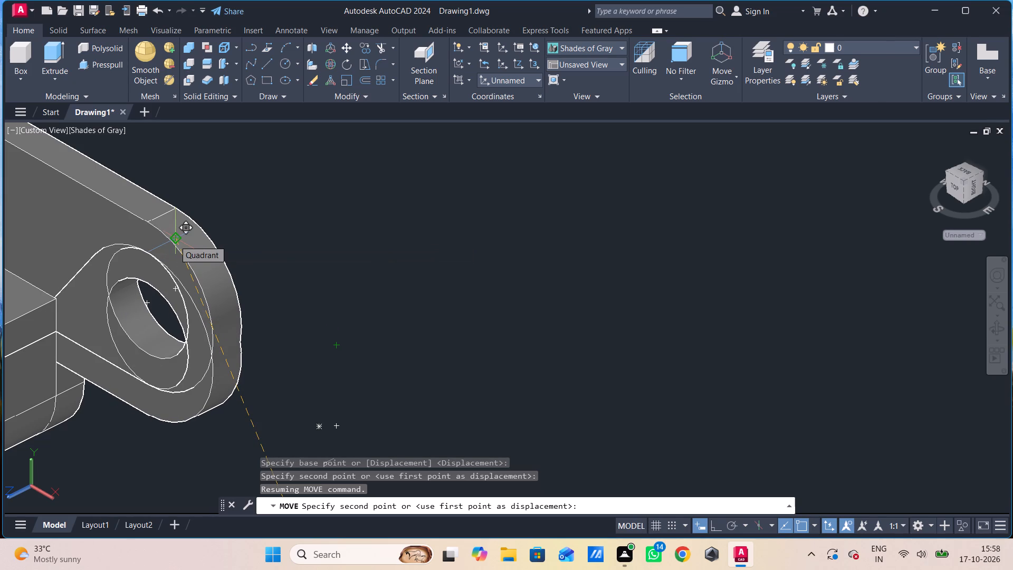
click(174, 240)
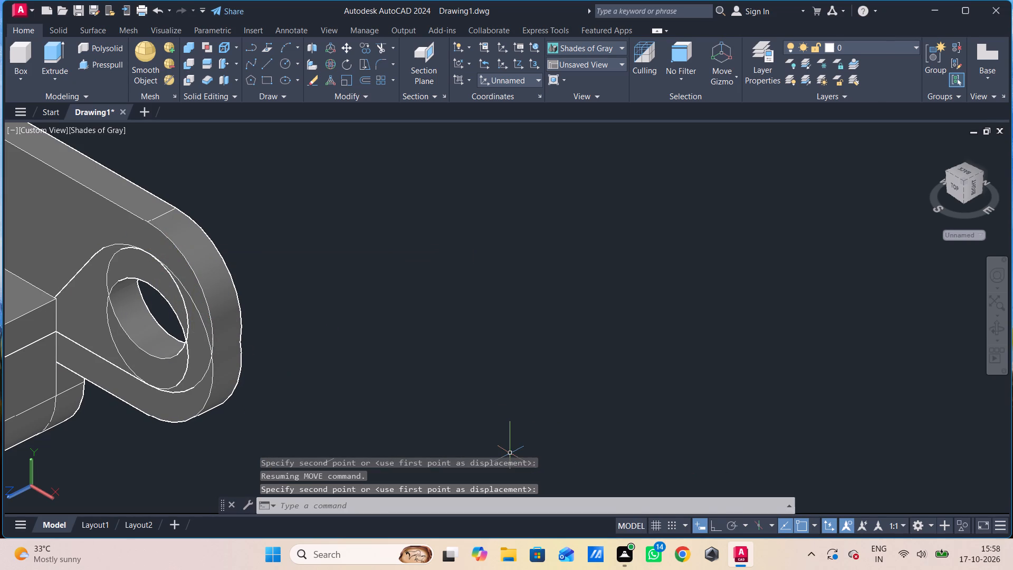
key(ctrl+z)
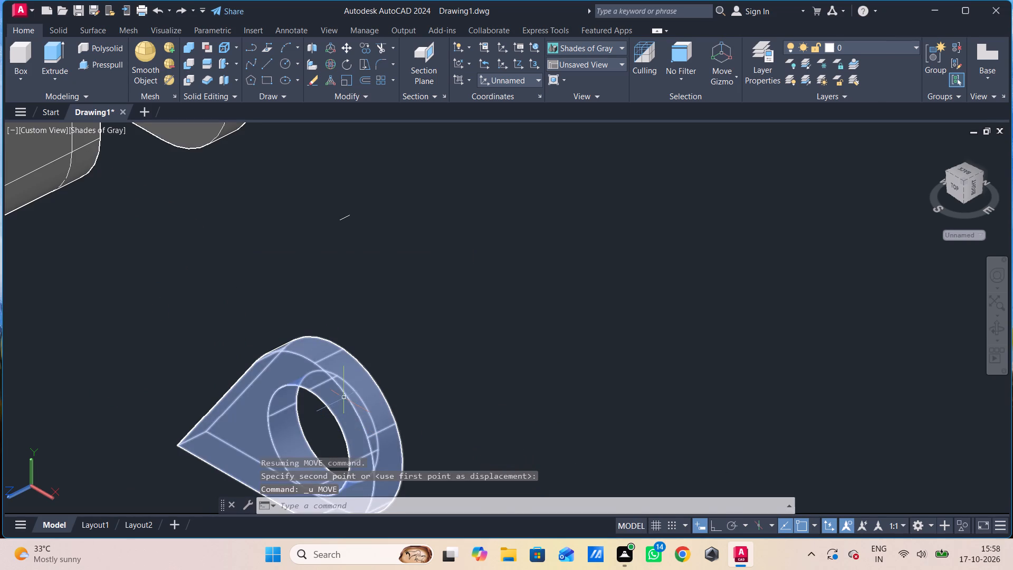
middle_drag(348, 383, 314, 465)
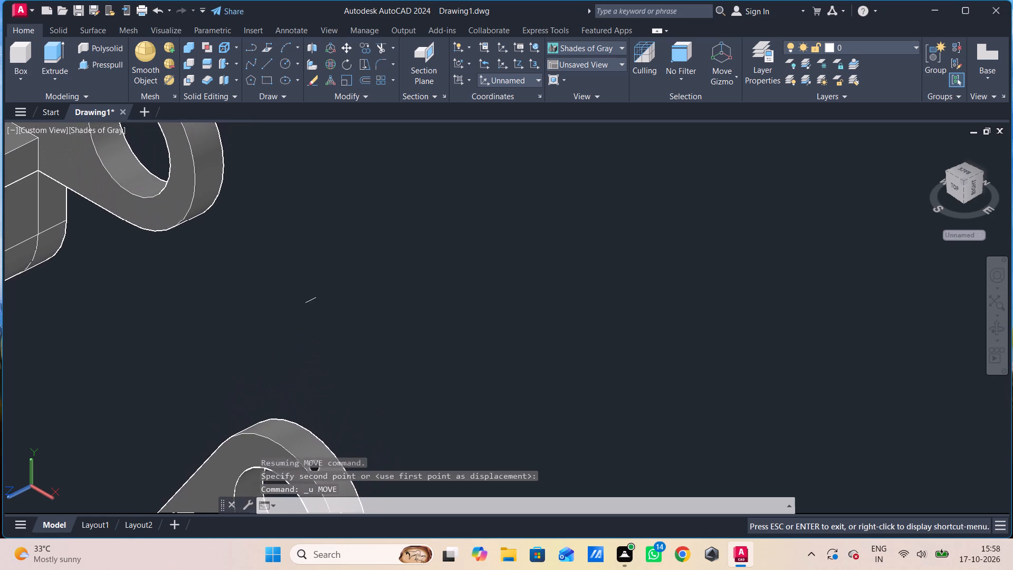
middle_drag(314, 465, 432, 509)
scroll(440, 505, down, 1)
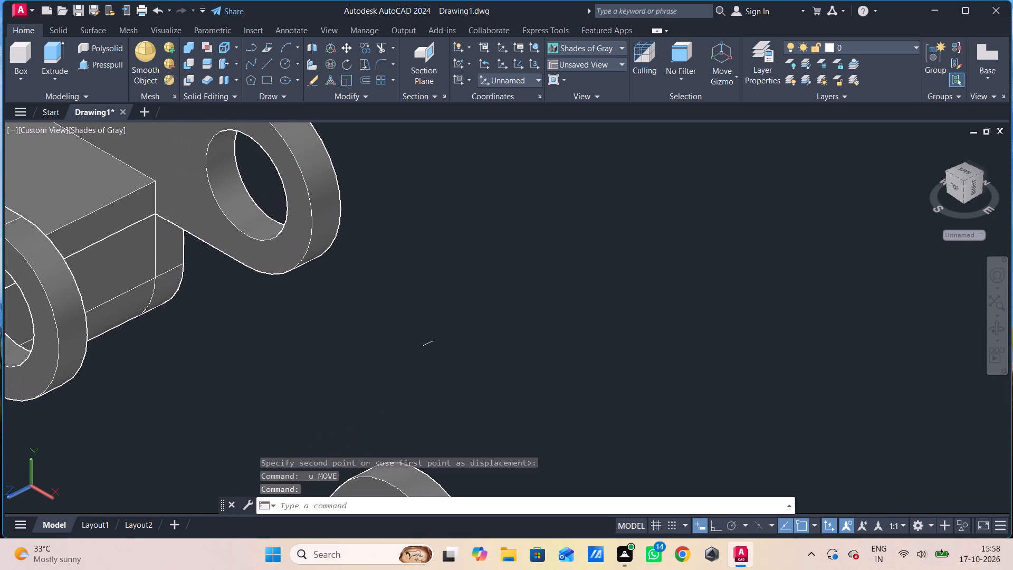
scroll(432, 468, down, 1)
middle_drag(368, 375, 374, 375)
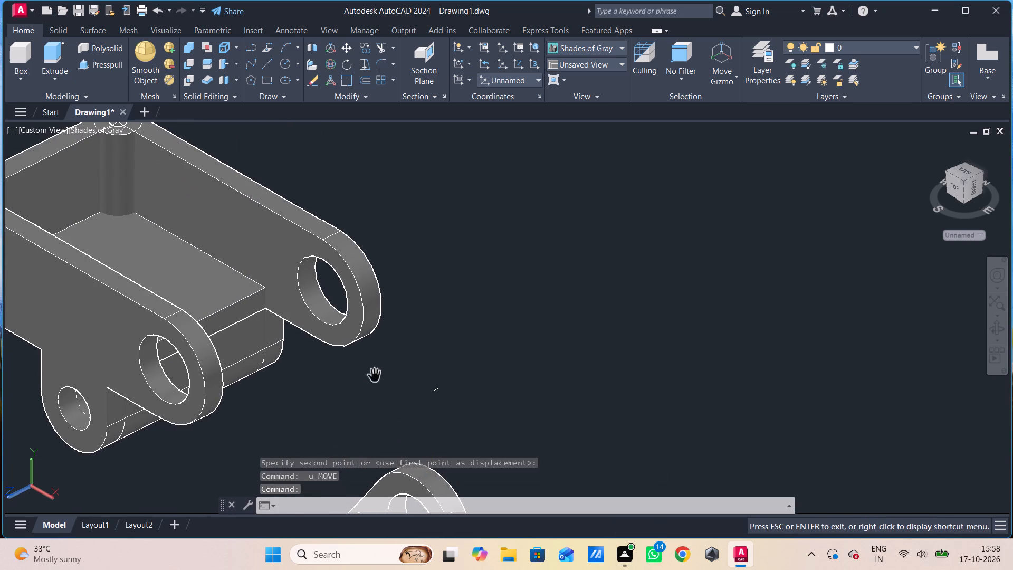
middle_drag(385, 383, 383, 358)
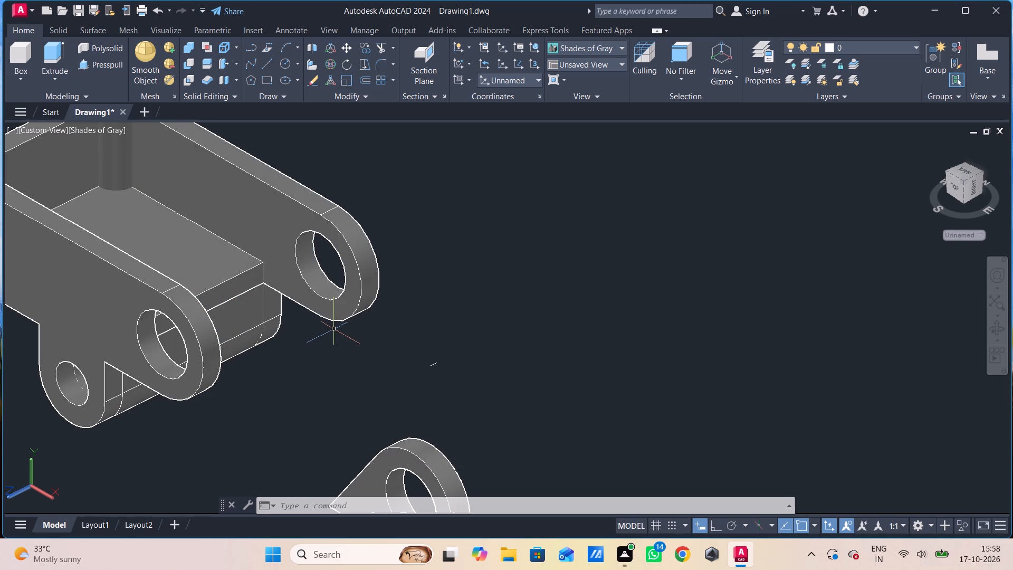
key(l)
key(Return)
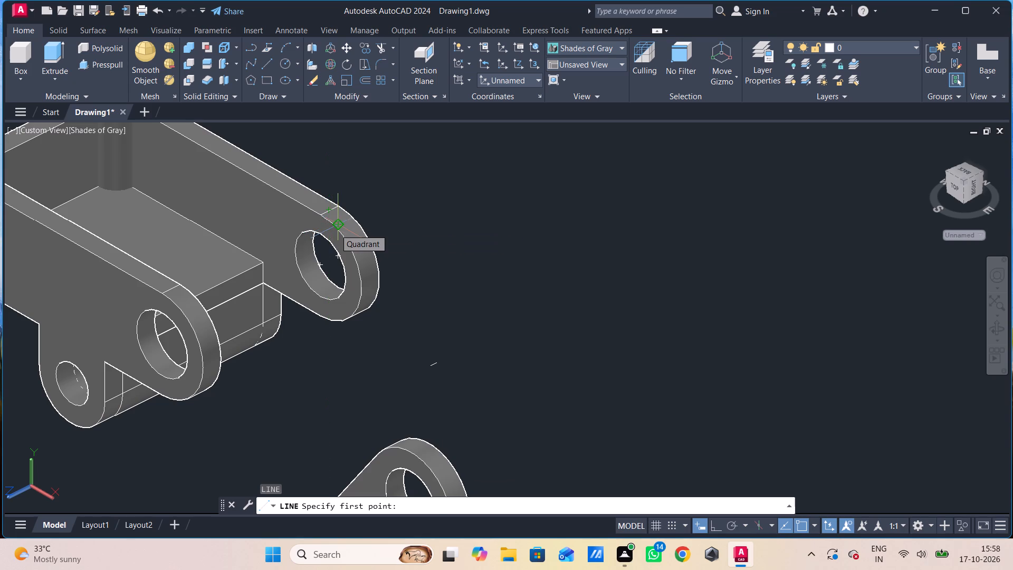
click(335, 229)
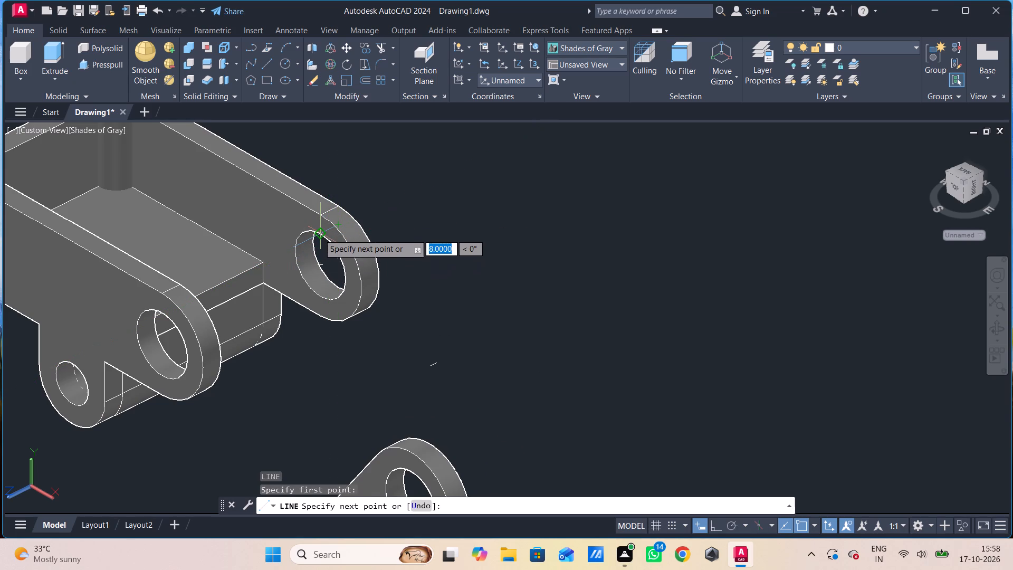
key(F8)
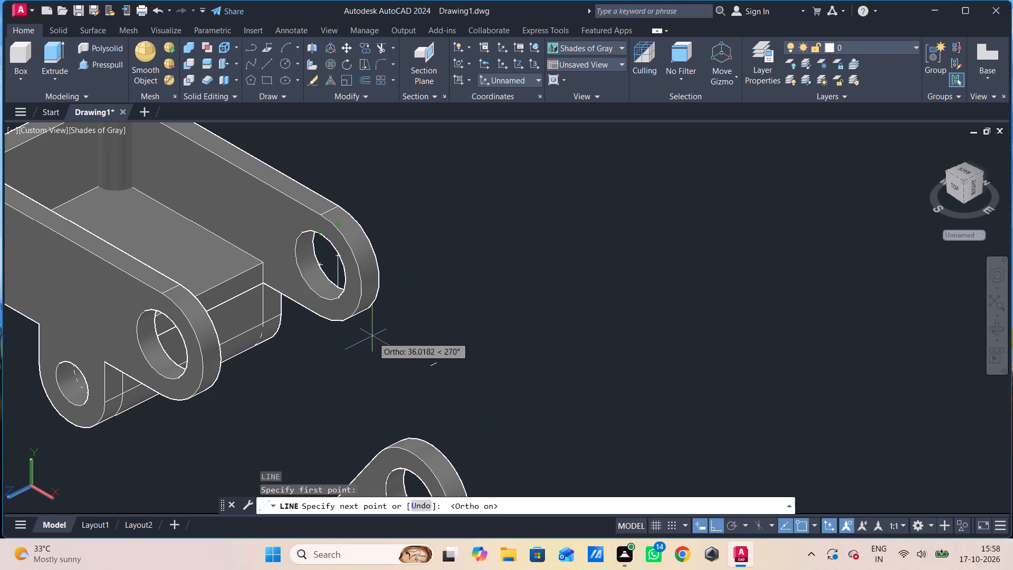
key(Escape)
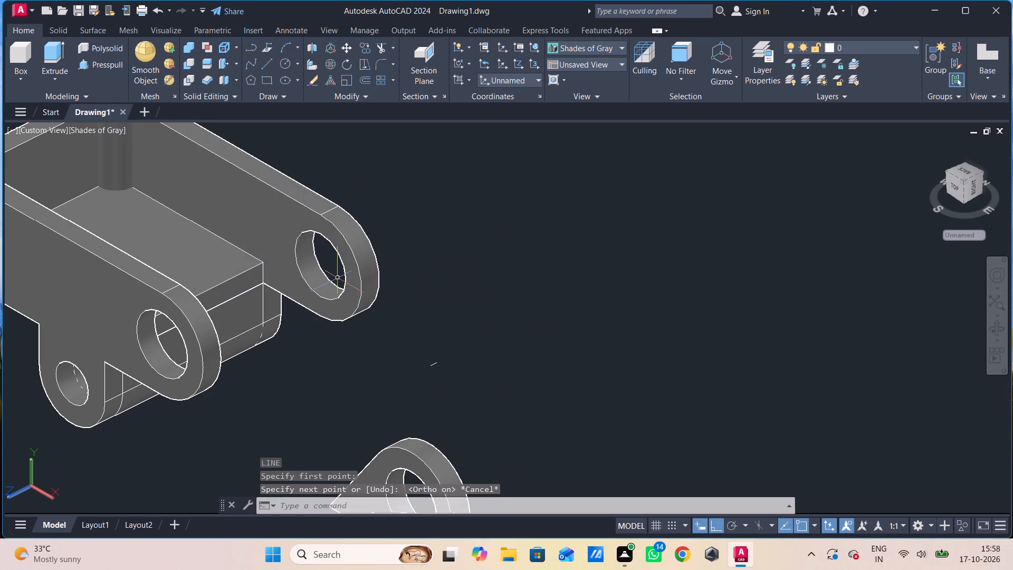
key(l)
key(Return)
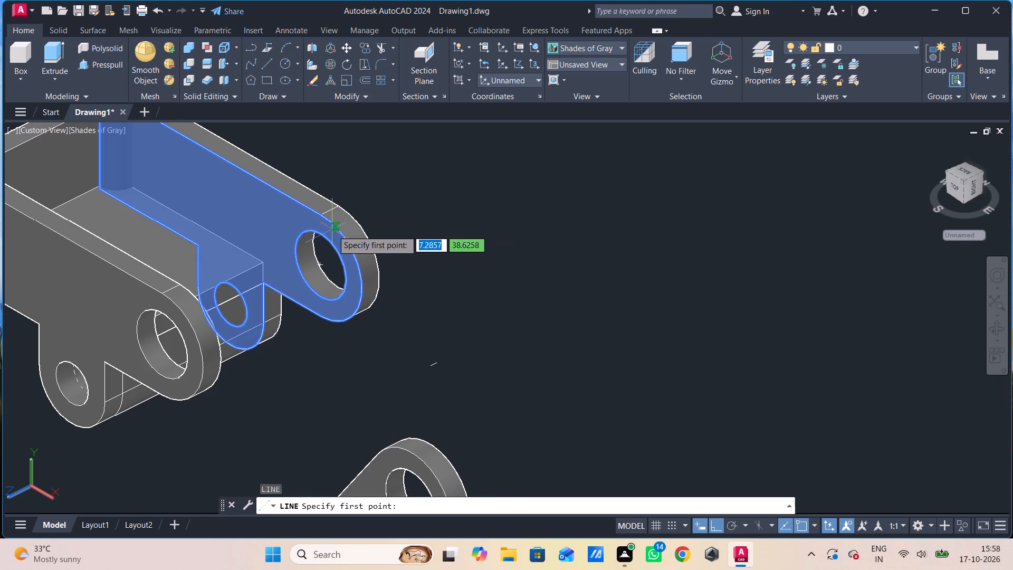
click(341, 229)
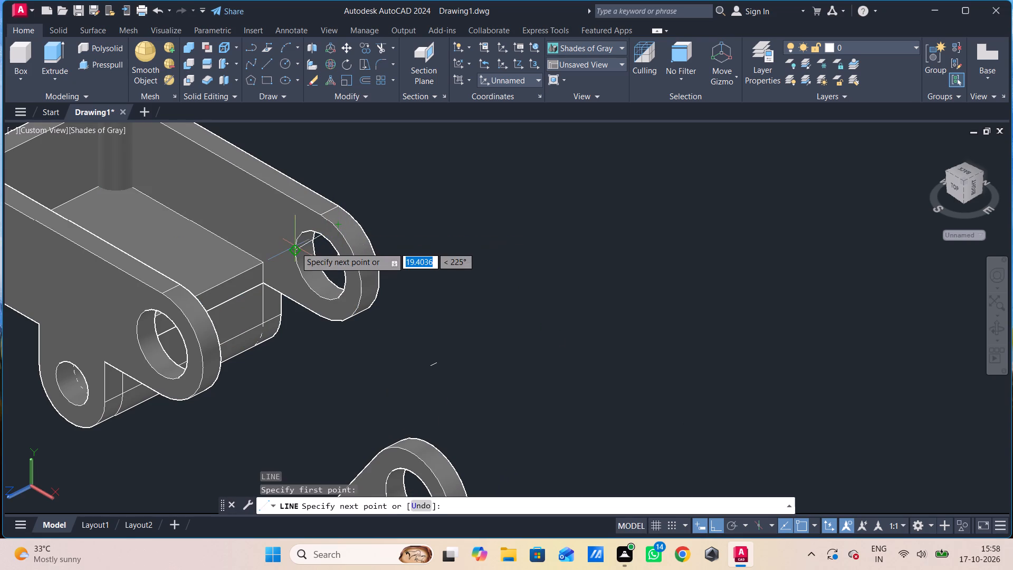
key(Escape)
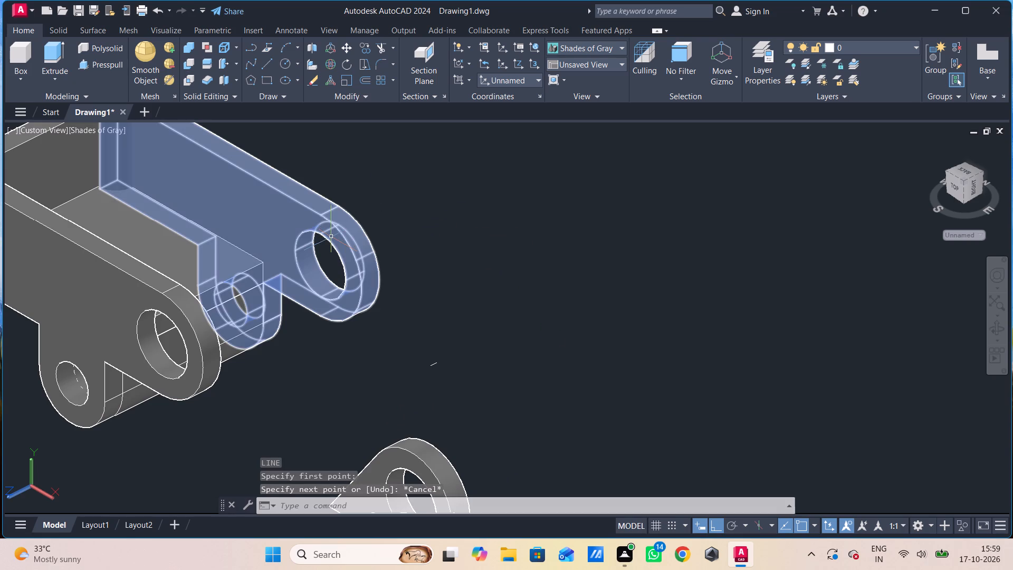
Draw a 20-long line from the large hole's centre on the far plate's inner face to the rounded end's quadrant.
key(l)
key(Return)
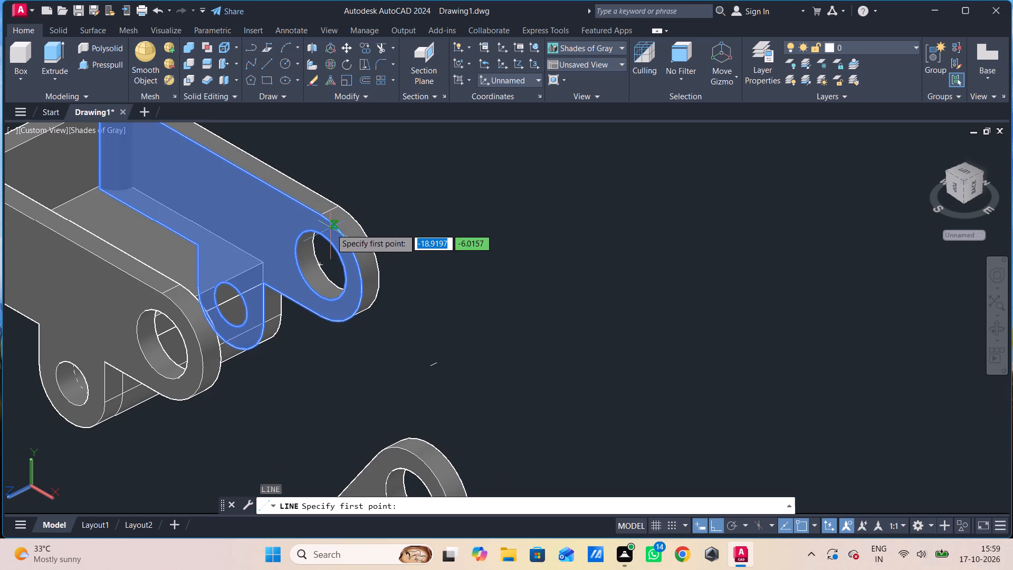
click(324, 270)
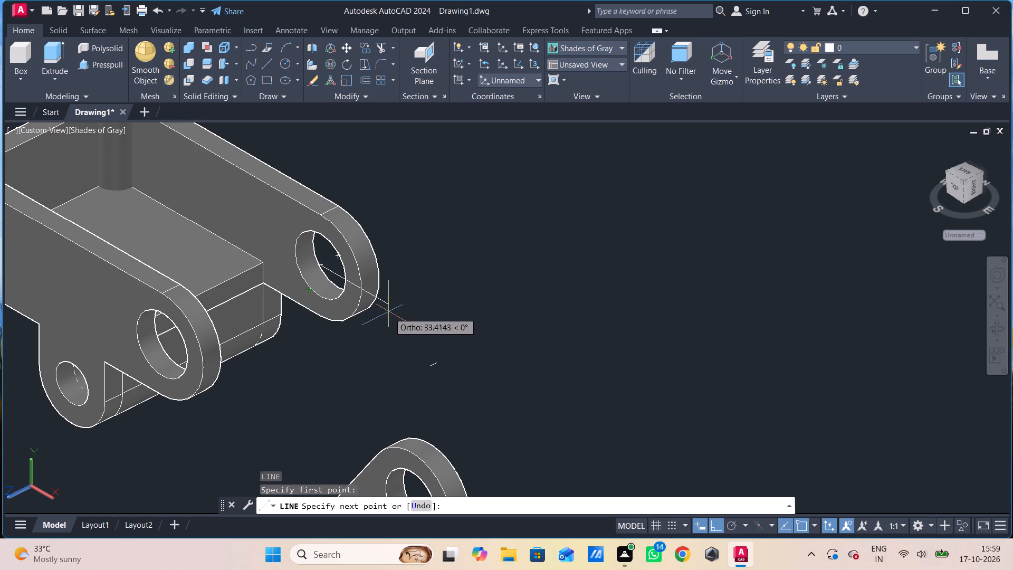
click(364, 292)
key(Escape)
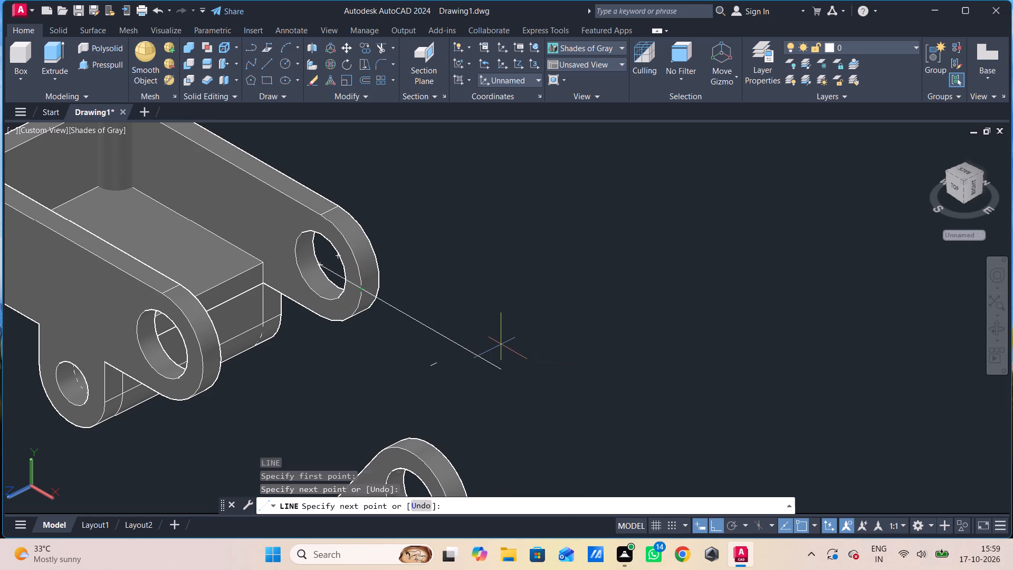
Move the teardrop lug from its rear-face hole centre to the large hole's centre on the far plate's inner face.
middle_drag(425, 344, 384, 255)
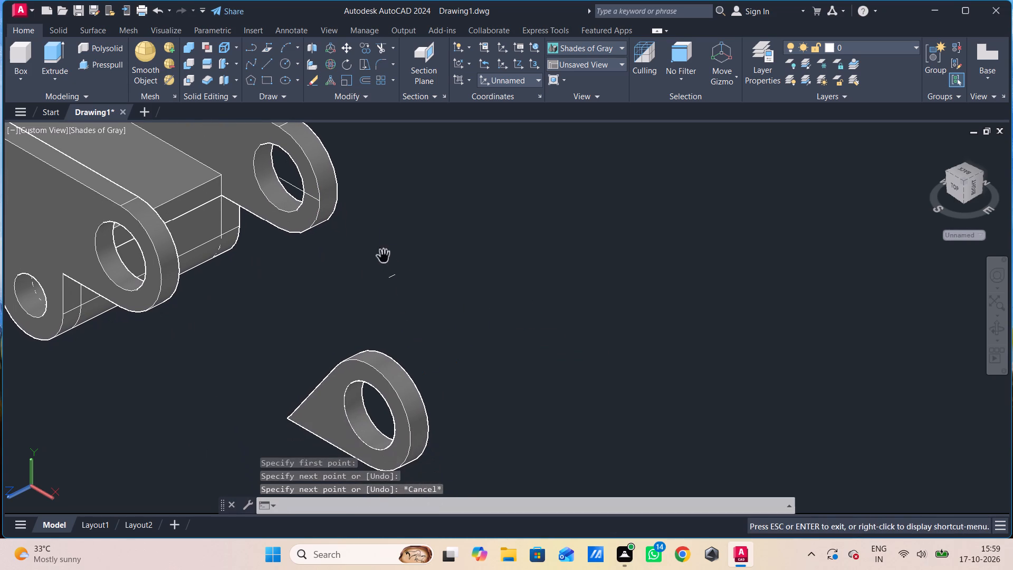
click(413, 393)
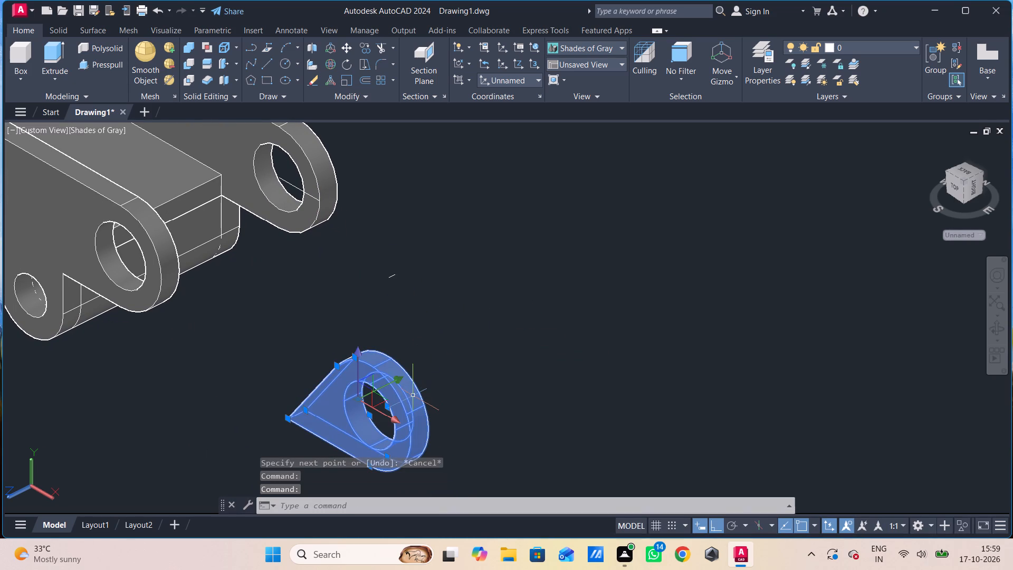
text(m)
key(space)
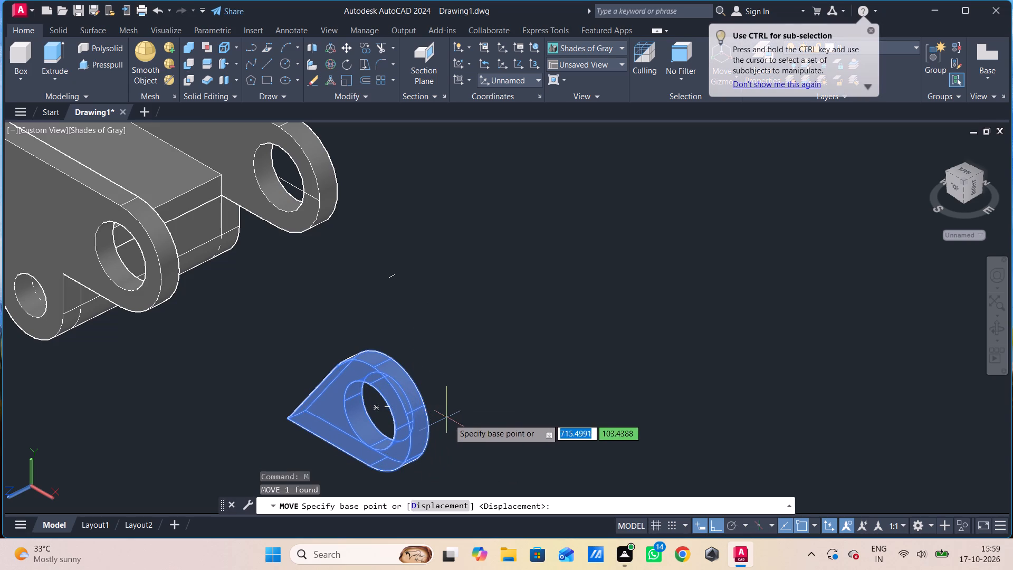
shift+middle_drag(464, 415, 347, 389)
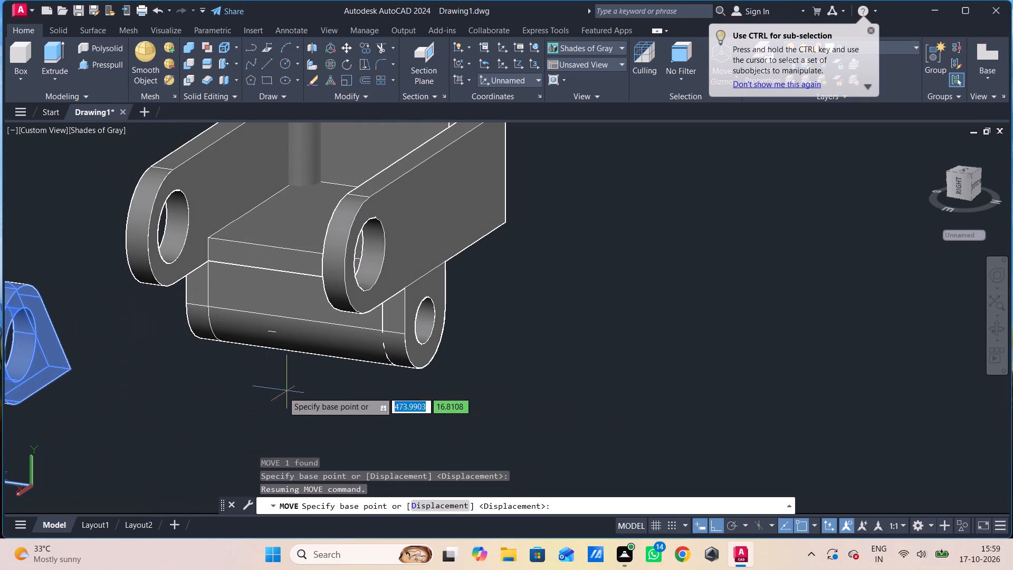
middle_drag(28, 336, 319, 363)
shift+middle_drag(421, 414, 386, 411)
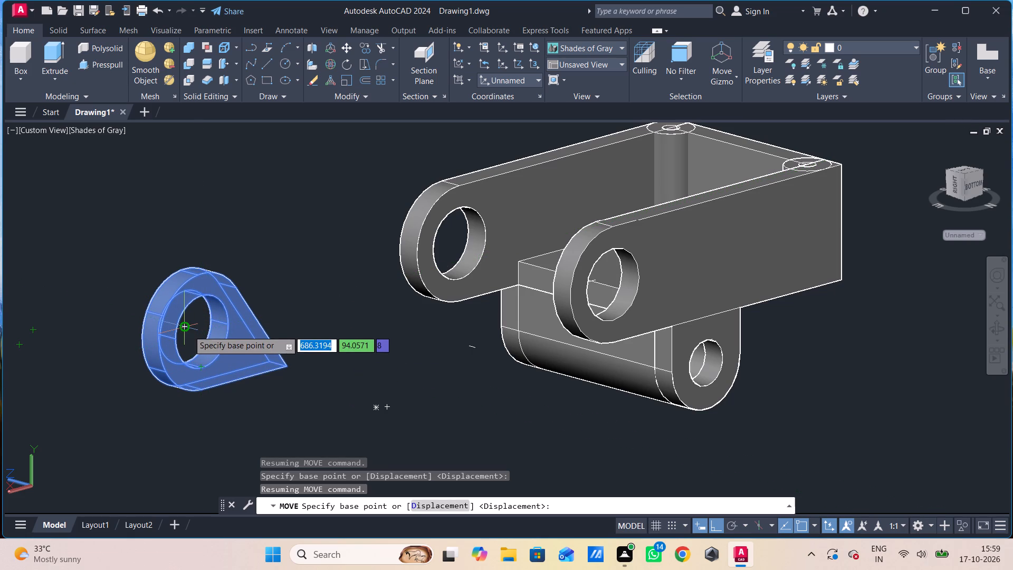
shift+middle_drag(249, 369, 293, 387)
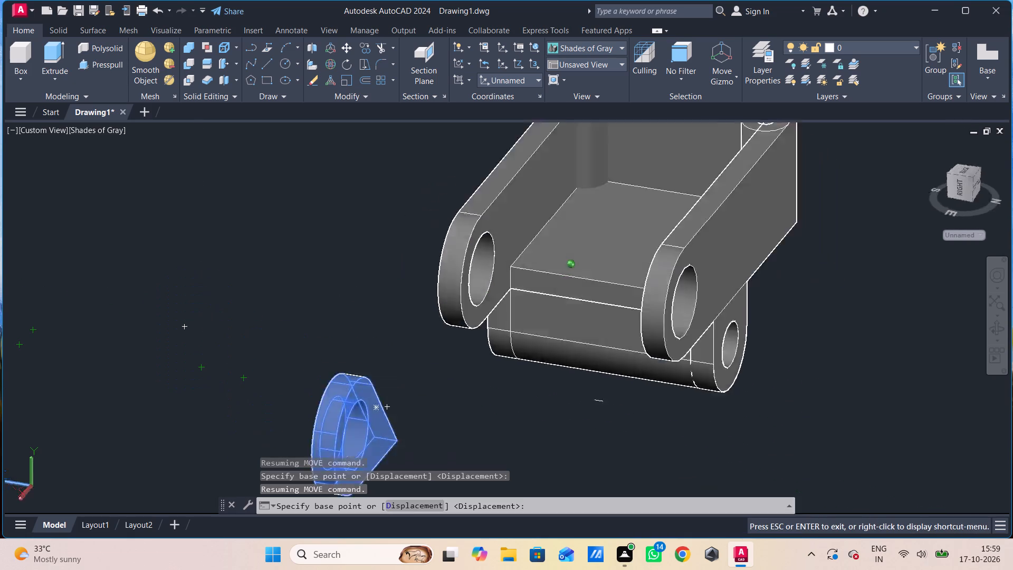
shift+middle_drag(293, 387, 412, 375)
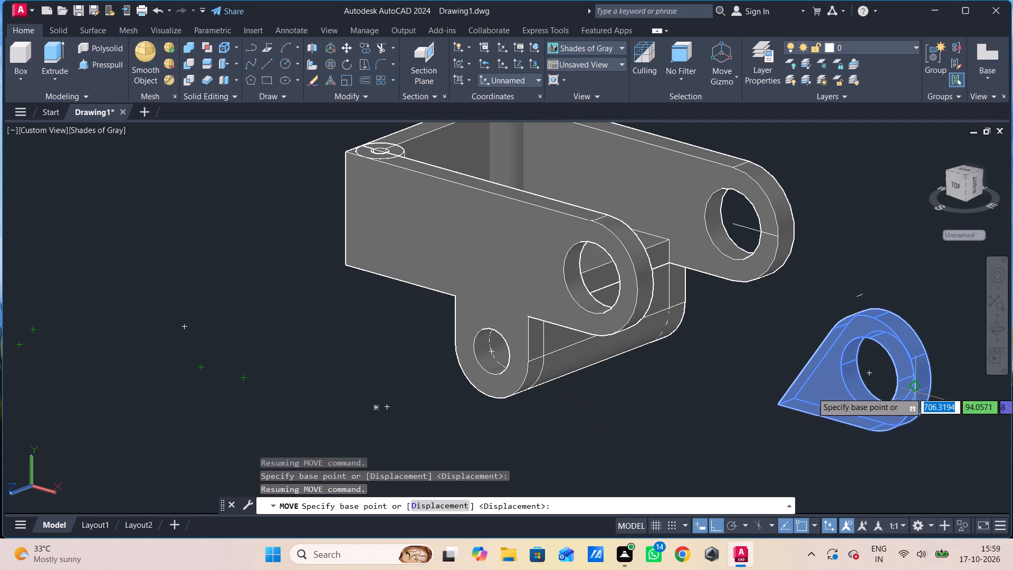
shift+middle_drag(864, 374, 857, 376)
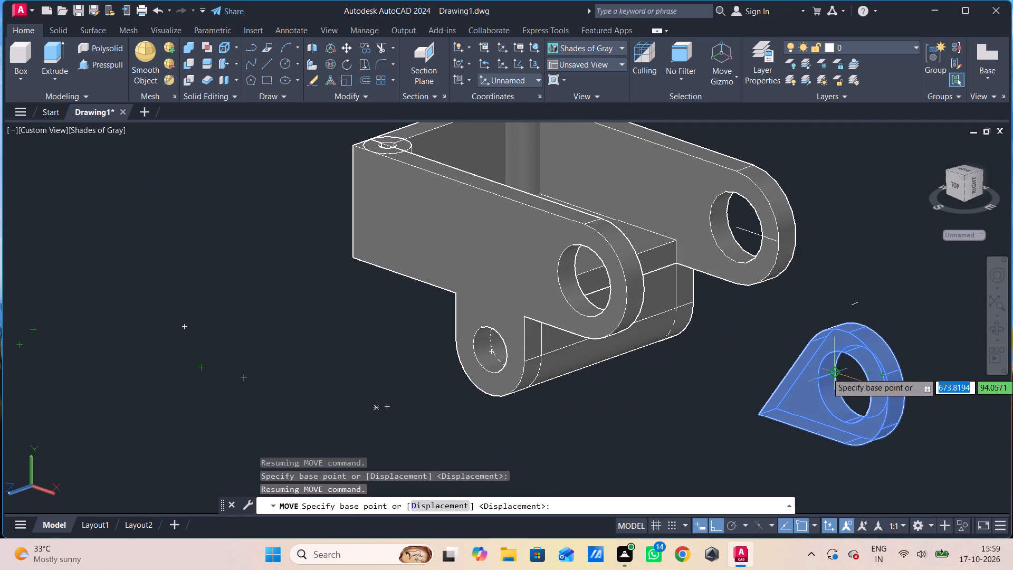
middle_drag(836, 373, 645, 366)
shift+middle_drag(645, 366, 670, 366)
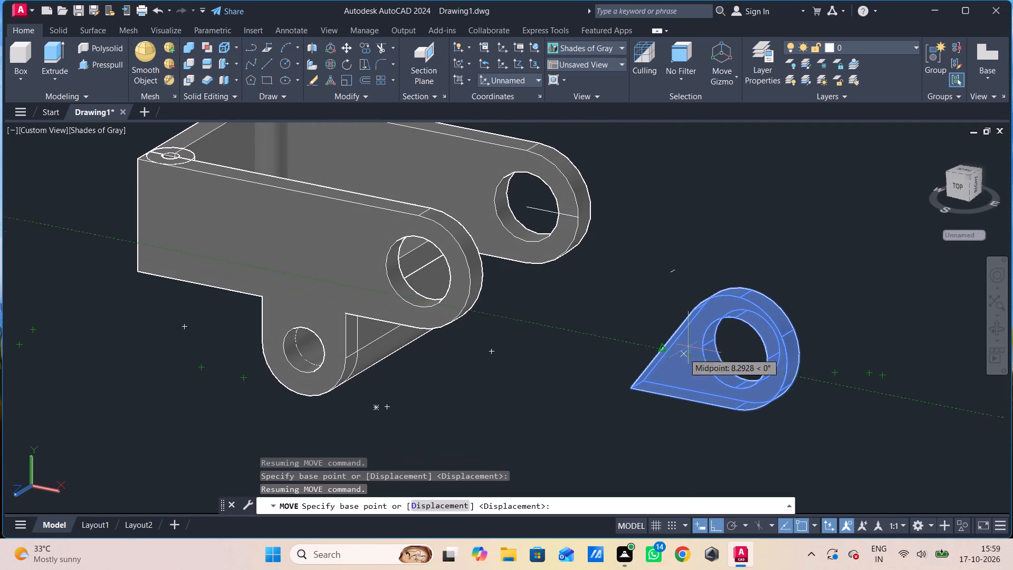
click(750, 344)
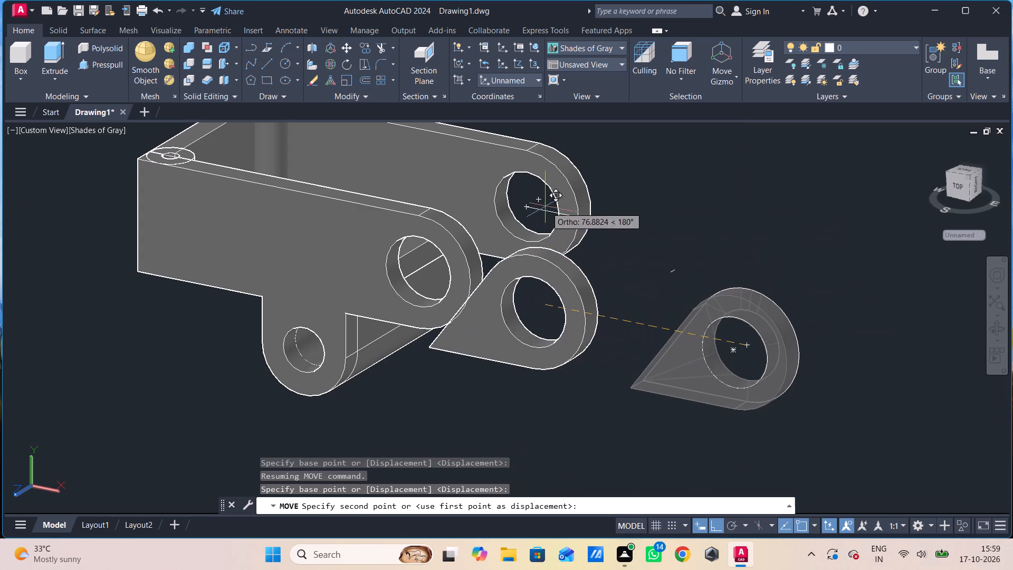
click(528, 212)
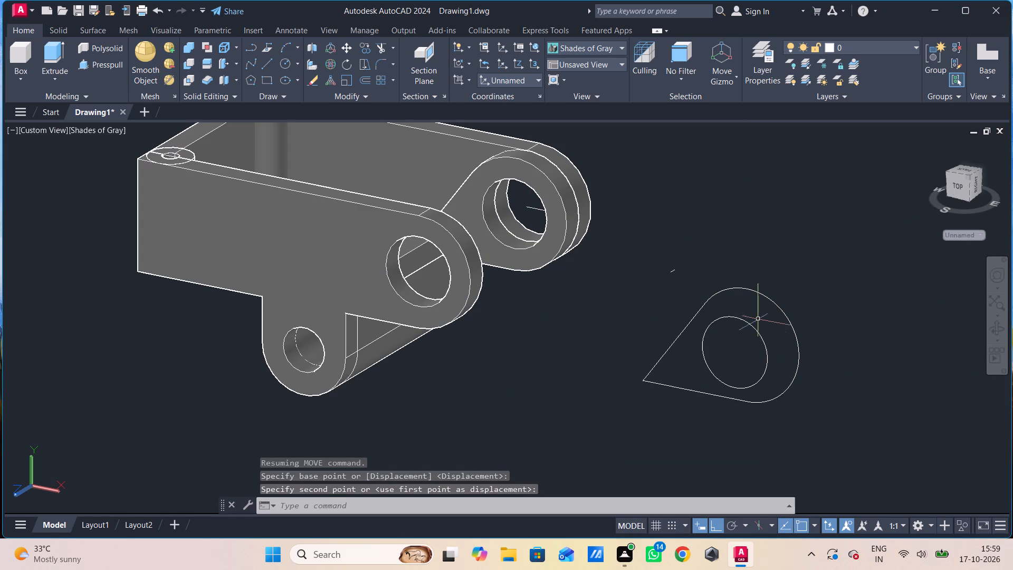
Copy the teardrop lug from its inner-face hole centre to the large hole's centre on the near plate's inner face.
shift+middle_drag(760, 315, 714, 338)
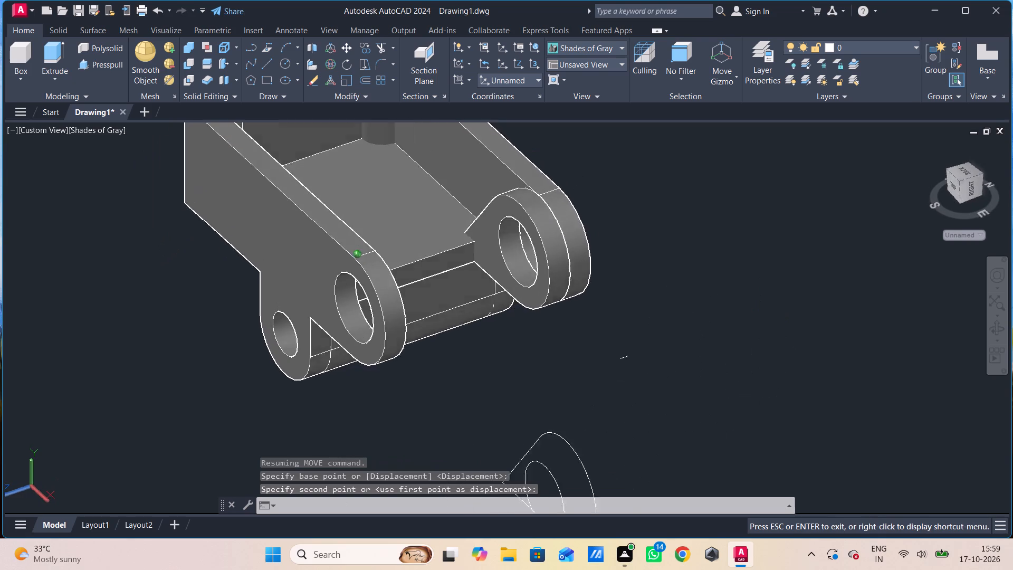
shift+middle_drag(714, 338, 817, 350)
shift+middle_drag(794, 350, 739, 335)
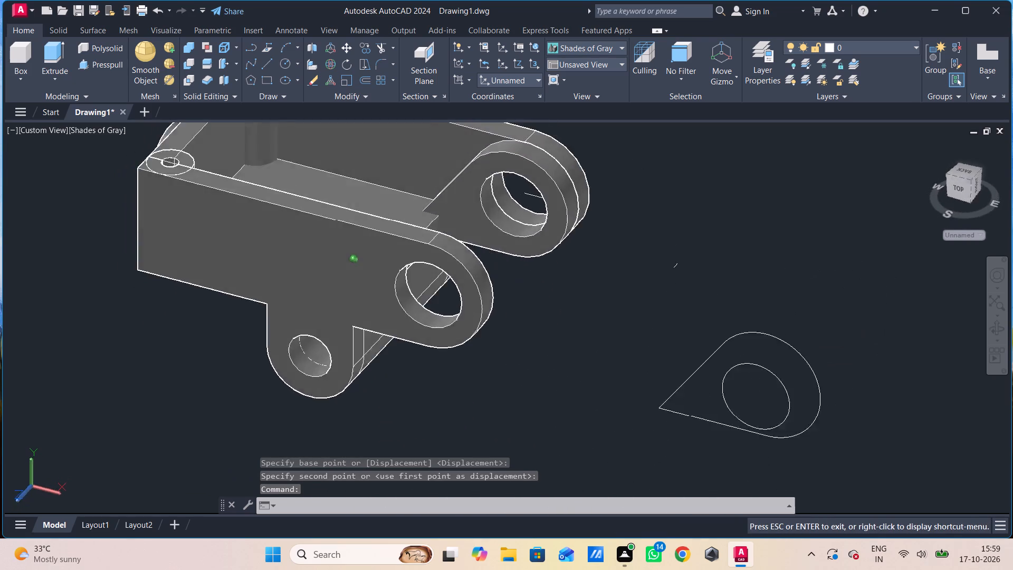
shift+middle_drag(739, 335, 701, 287)
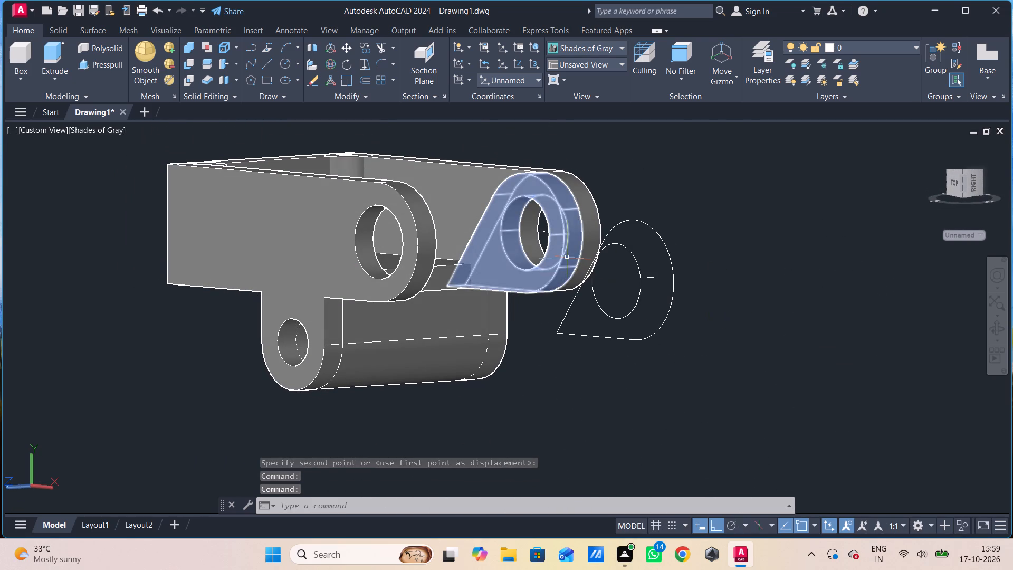
click(562, 250)
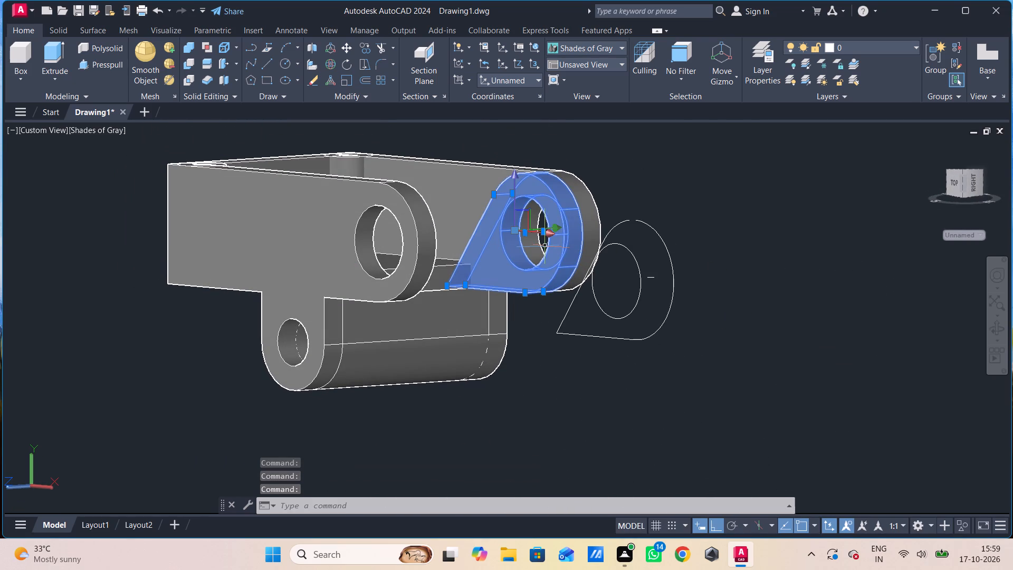
key(c)
key(o)
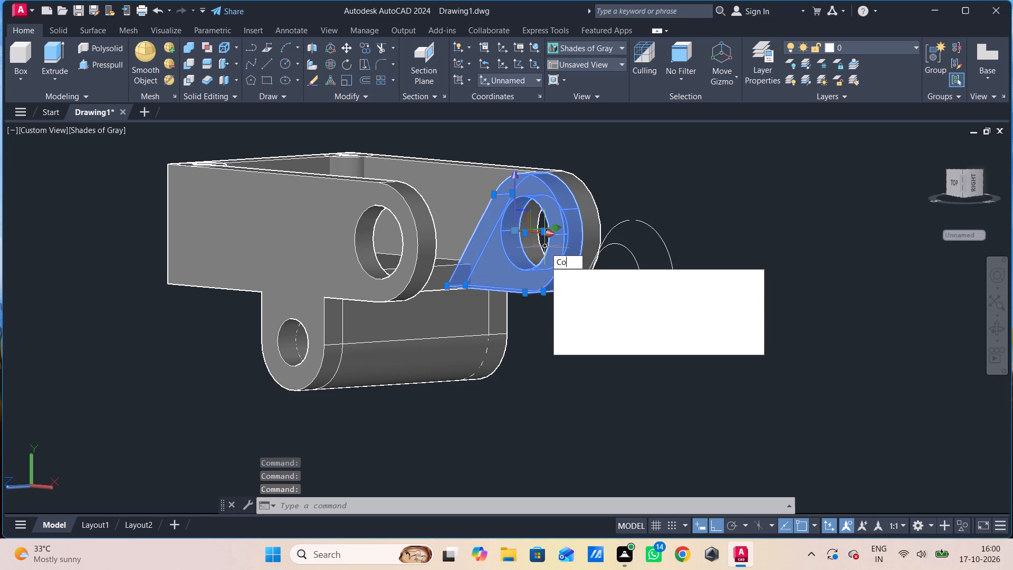
key(space)
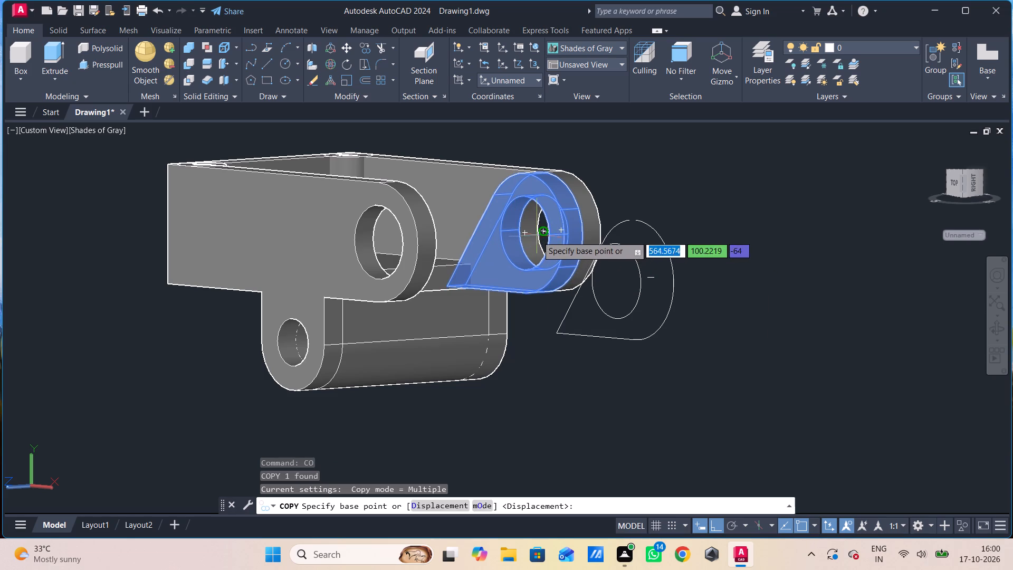
click(525, 237)
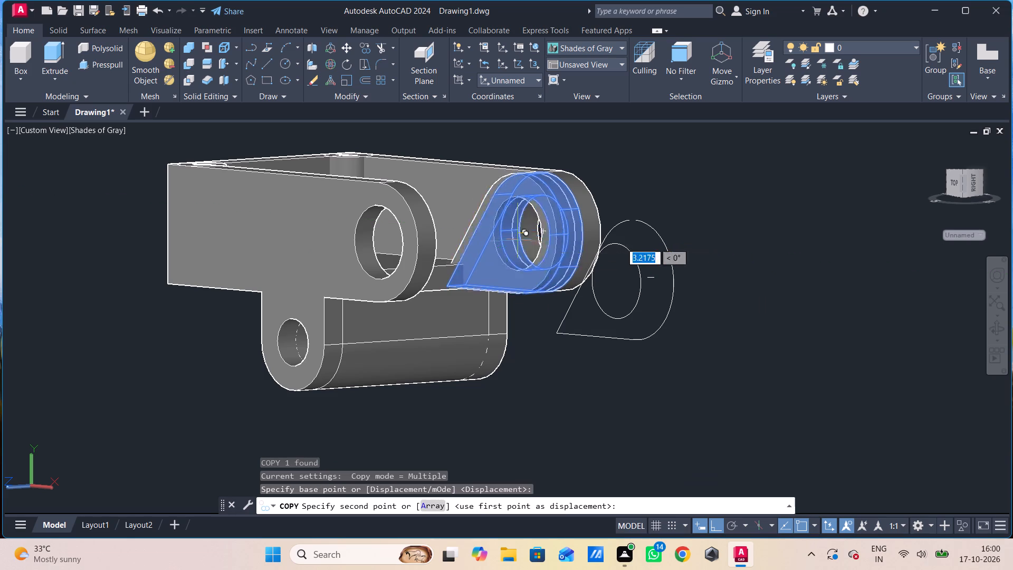
shift+middle_drag(503, 244, 435, 263)
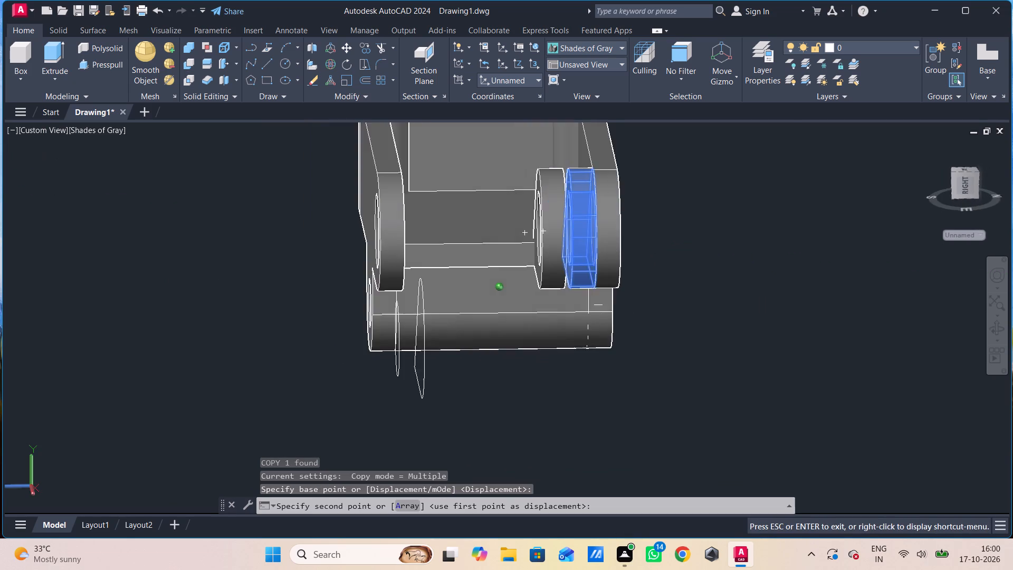
shift+middle_drag(435, 263, 369, 265)
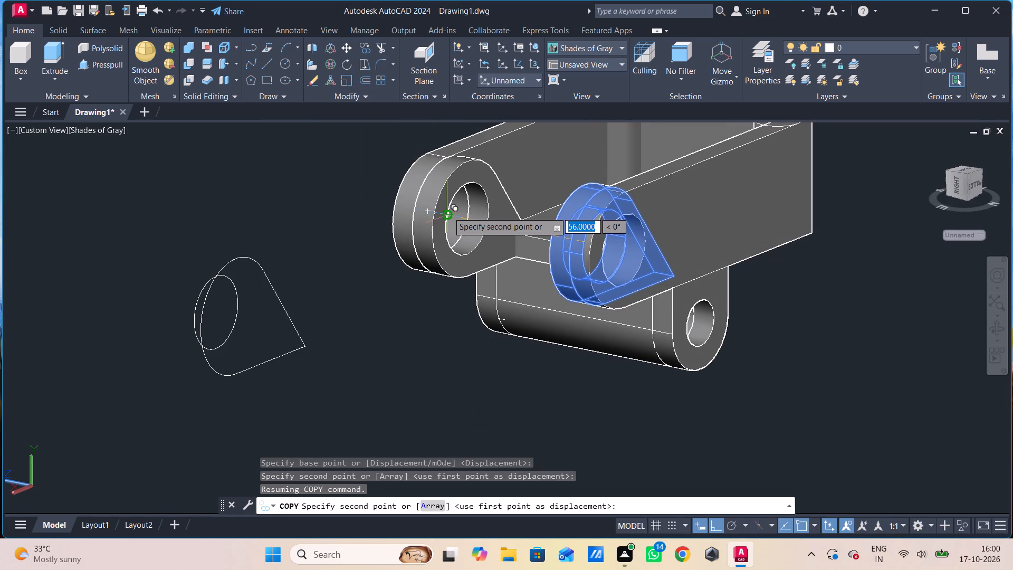
click(448, 212)
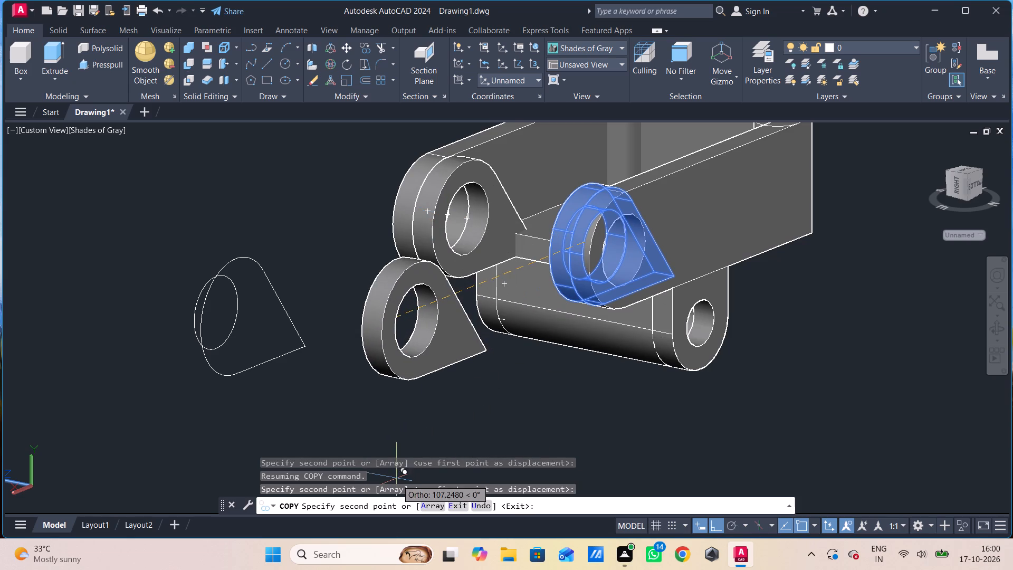
key(Escape)
Erase the leftover teardrop outline and its circle lying beside the bracket.
click(330, 271)
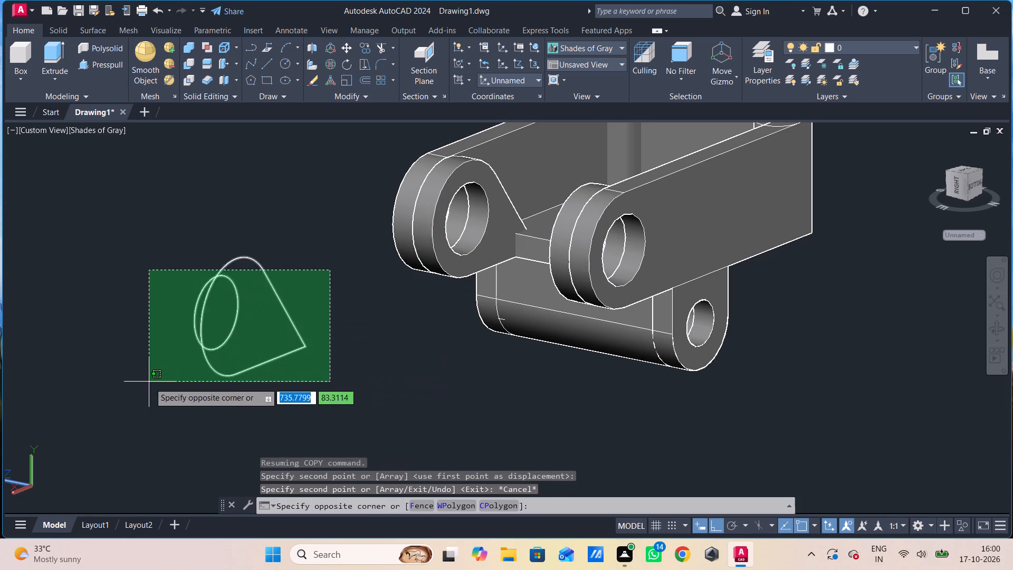
click(149, 383)
key(Delete)
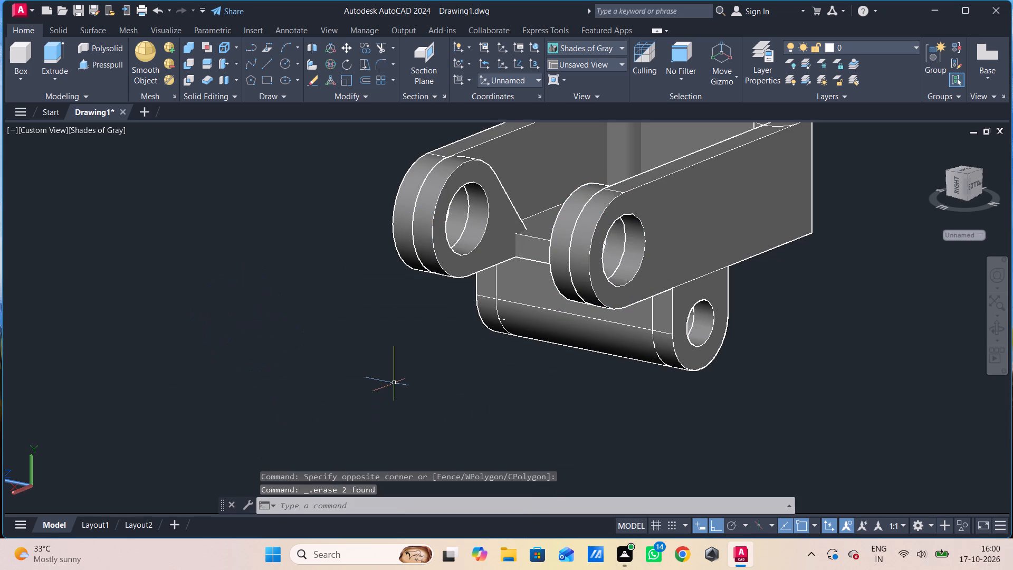
Union all the bracket's solids, including plates, end wall, bosses and lugs, into a single body.
scroll(394, 384, down, 1)
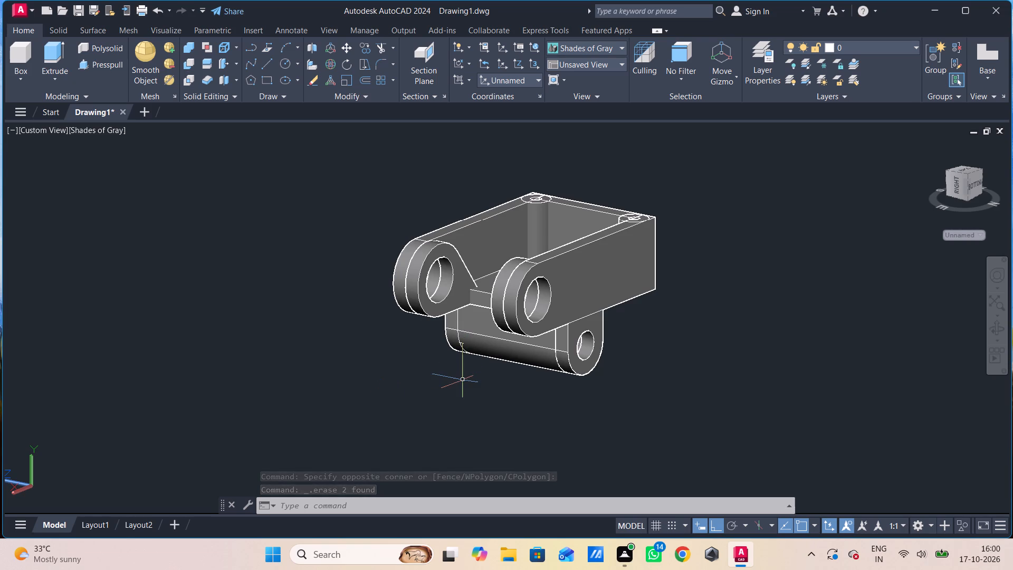
shift+middle_drag(489, 345, 584, 370)
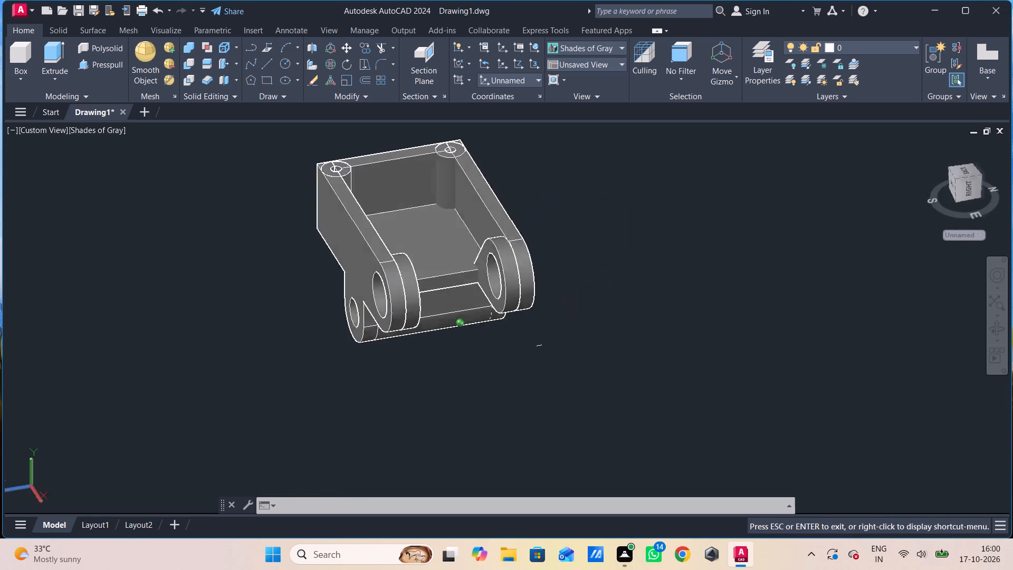
shift+middle_drag(584, 370, 690, 341)
drag(515, 213, 519, 211)
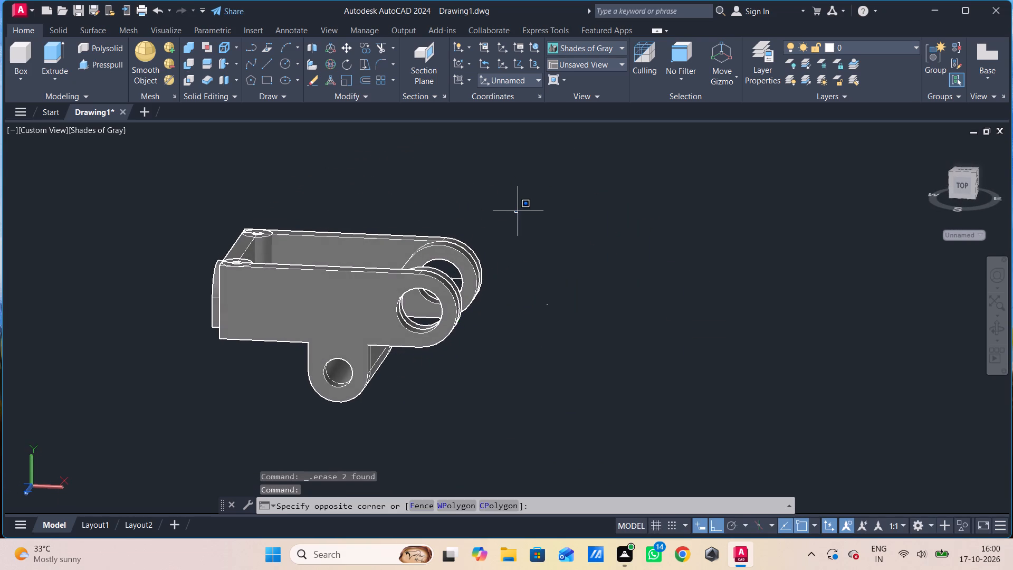
drag(519, 211, 520, 210)
click(197, 436)
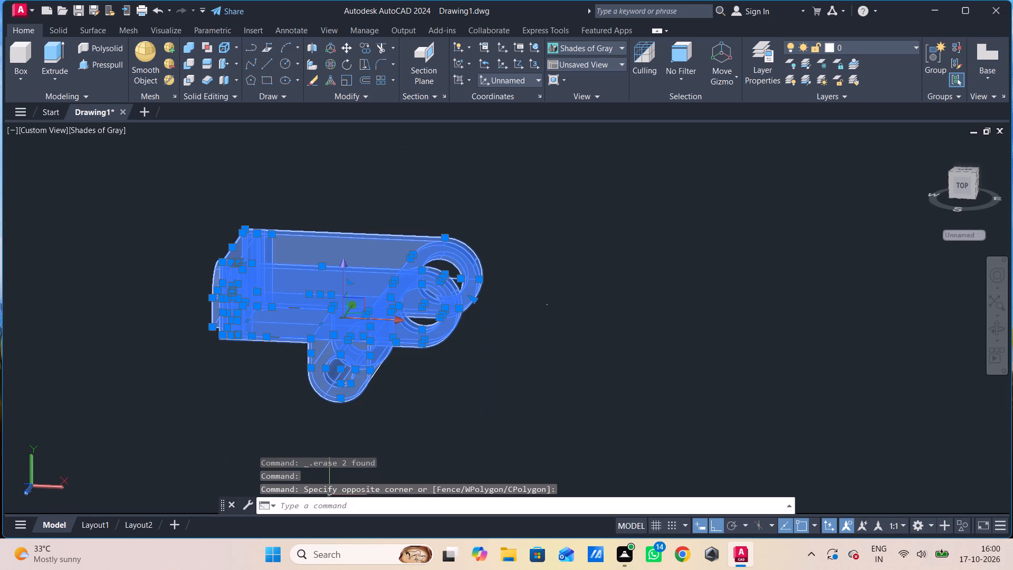
key(u)
text(ni)
key(space)
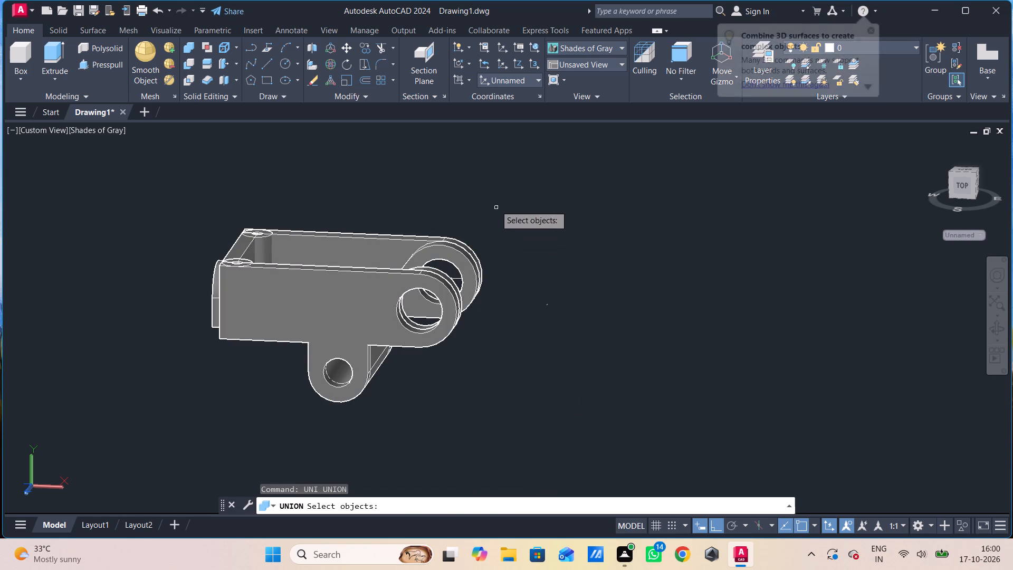
click(495, 196)
click(200, 445)
key(Return)
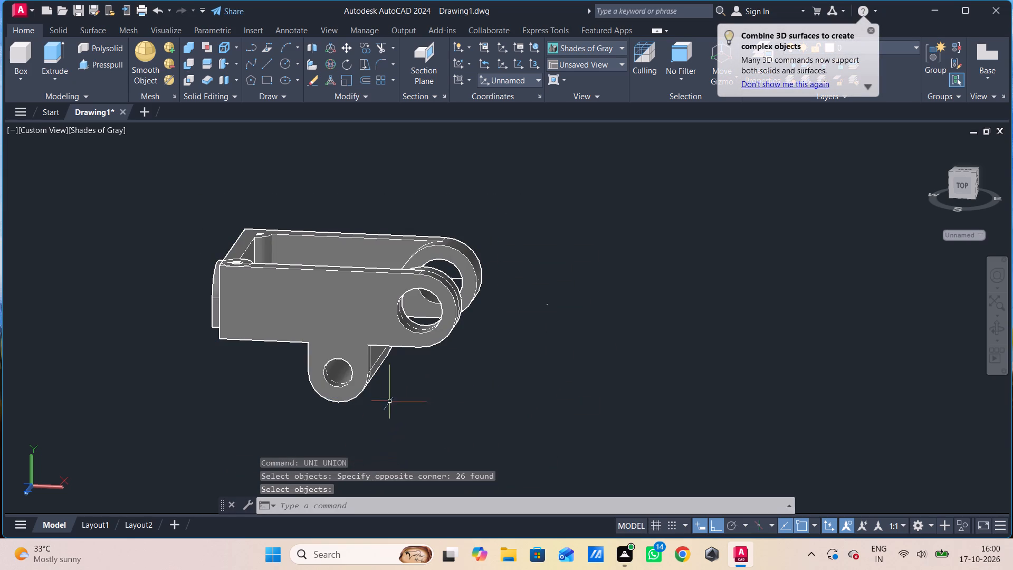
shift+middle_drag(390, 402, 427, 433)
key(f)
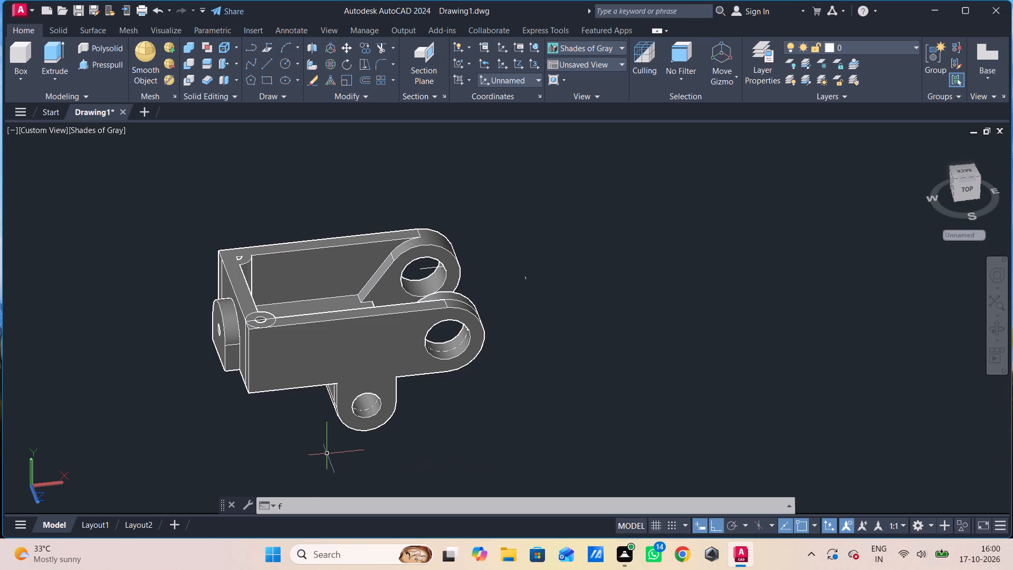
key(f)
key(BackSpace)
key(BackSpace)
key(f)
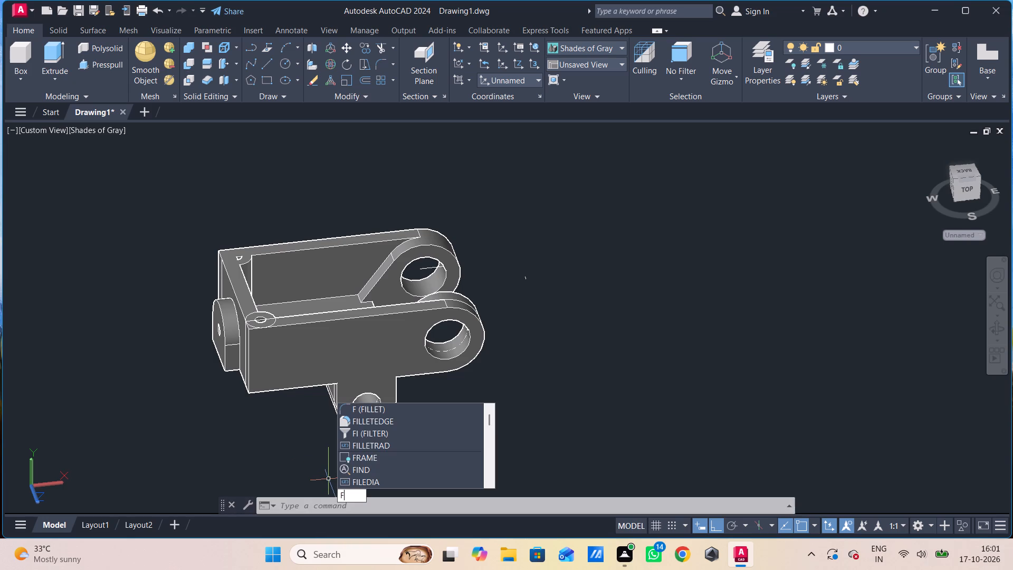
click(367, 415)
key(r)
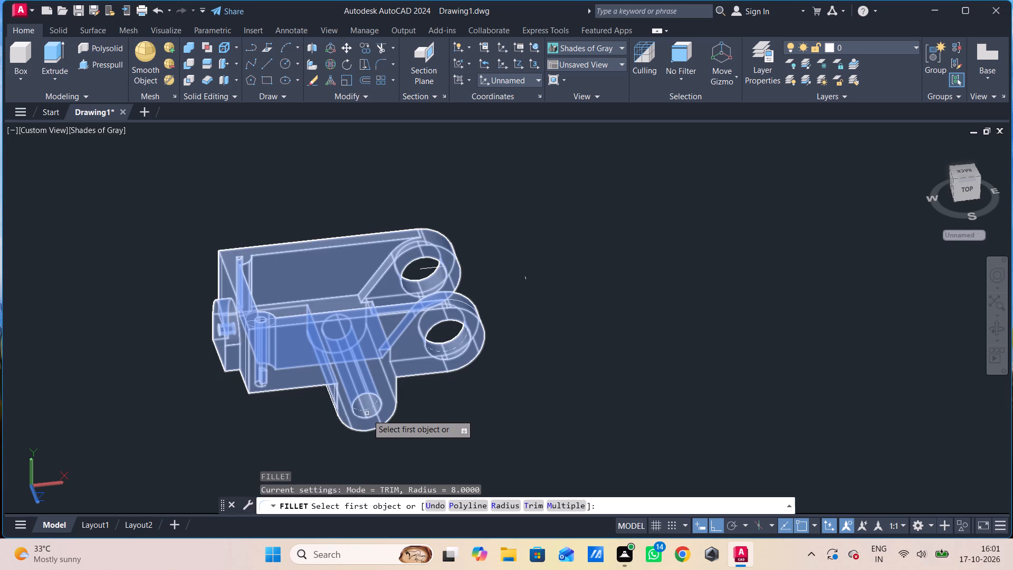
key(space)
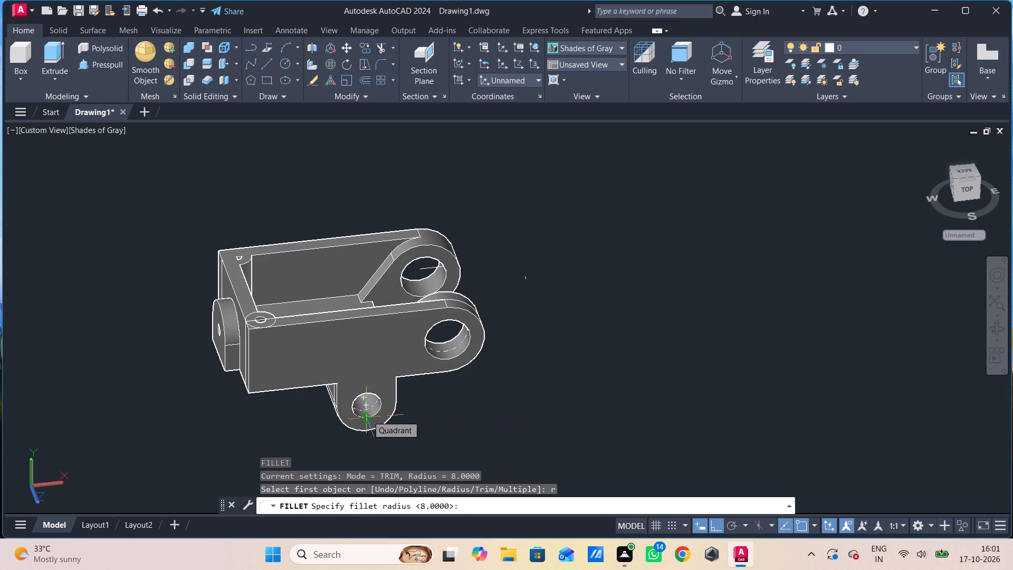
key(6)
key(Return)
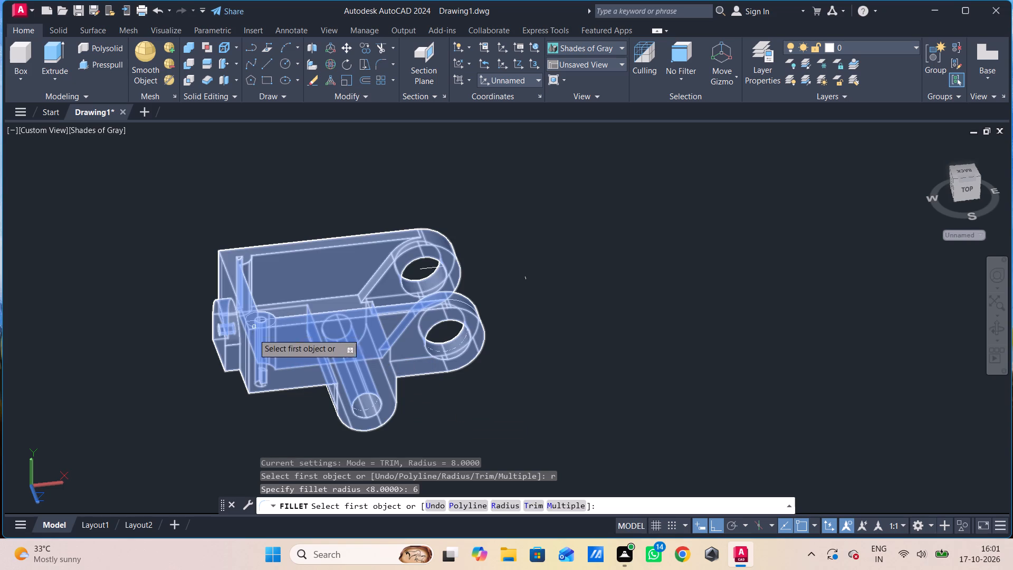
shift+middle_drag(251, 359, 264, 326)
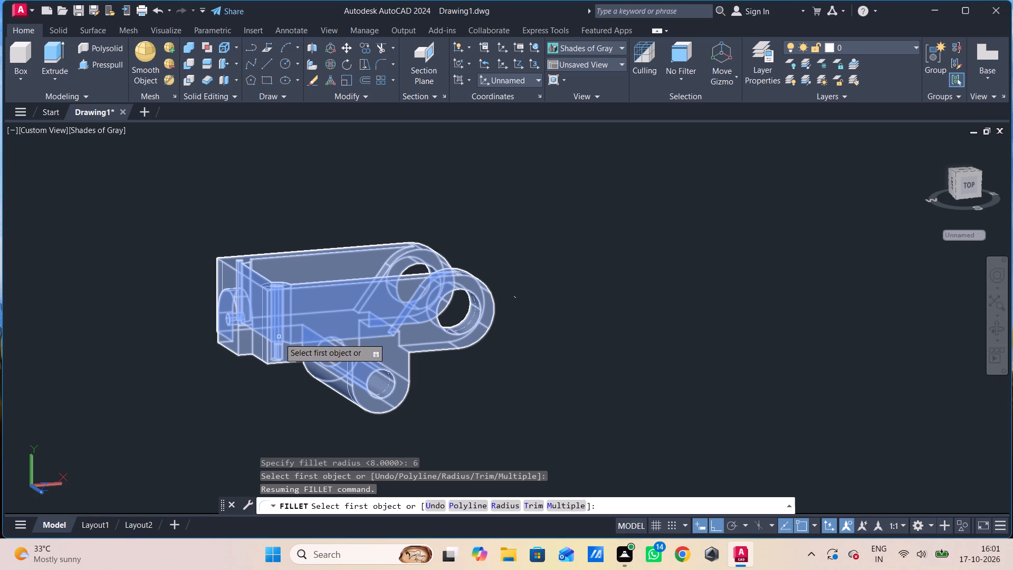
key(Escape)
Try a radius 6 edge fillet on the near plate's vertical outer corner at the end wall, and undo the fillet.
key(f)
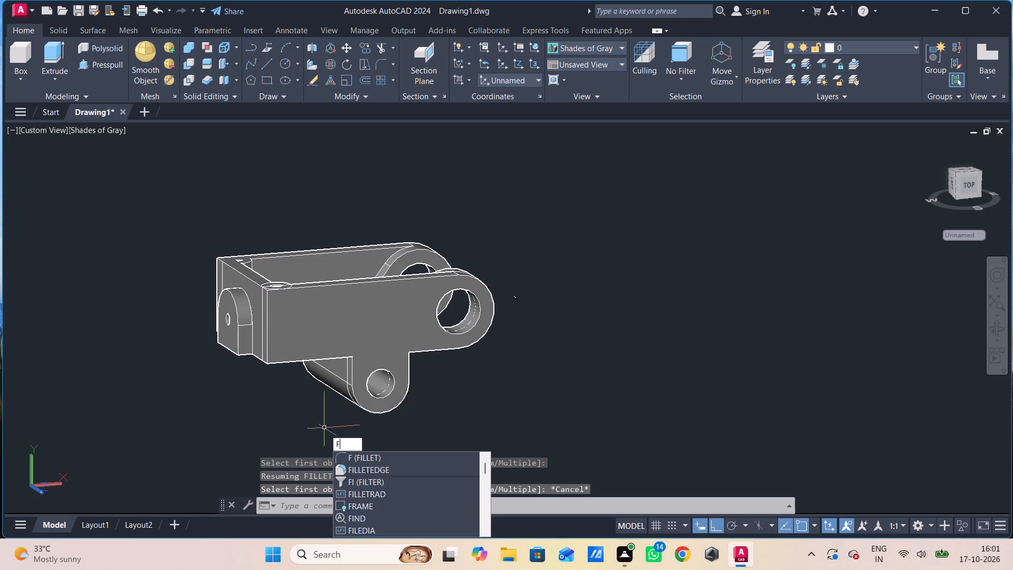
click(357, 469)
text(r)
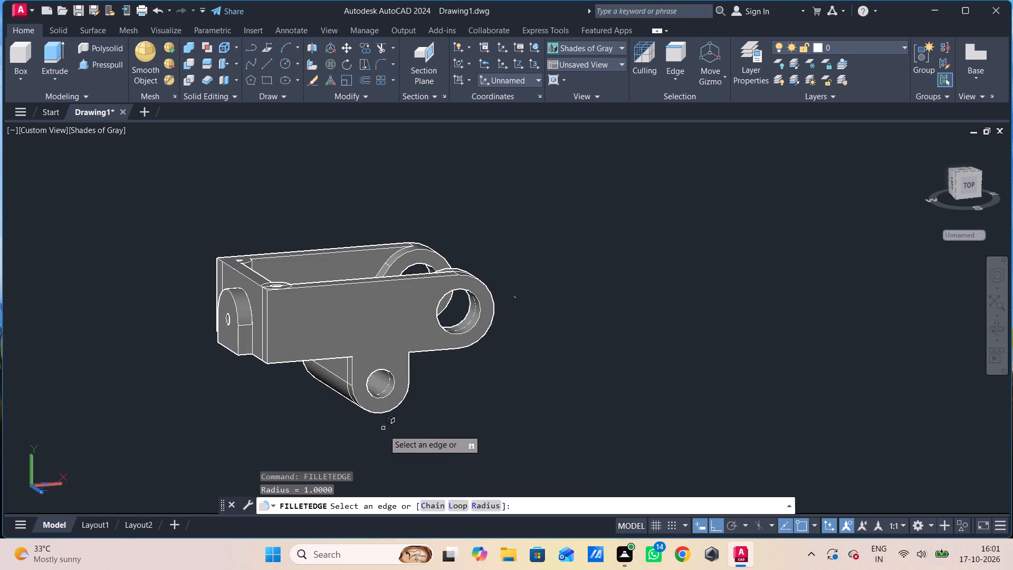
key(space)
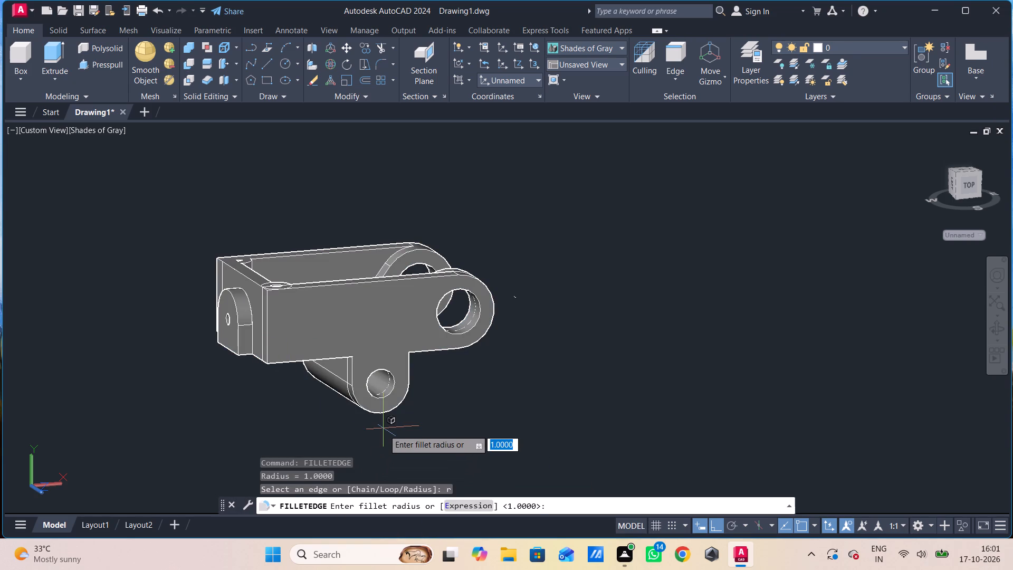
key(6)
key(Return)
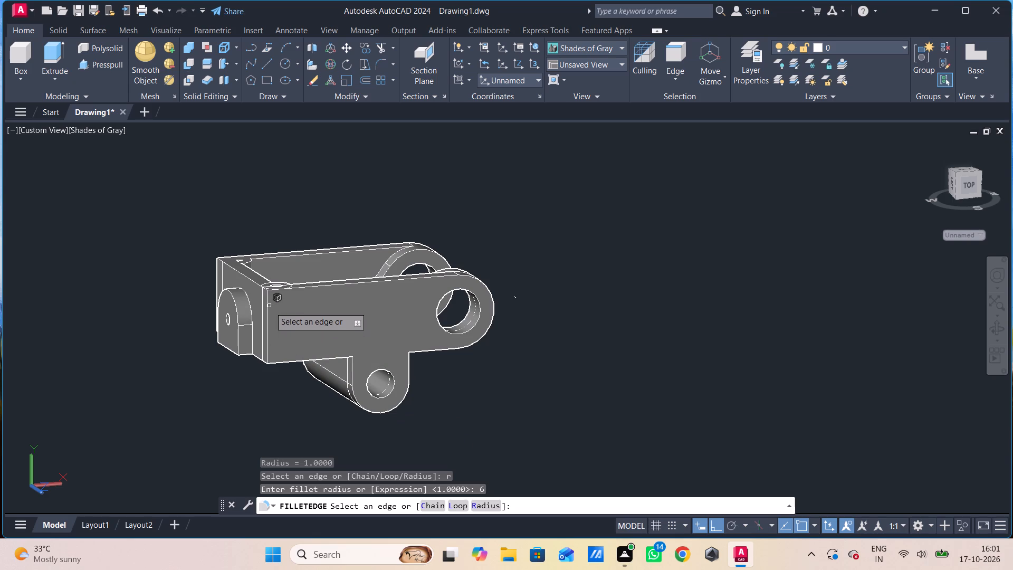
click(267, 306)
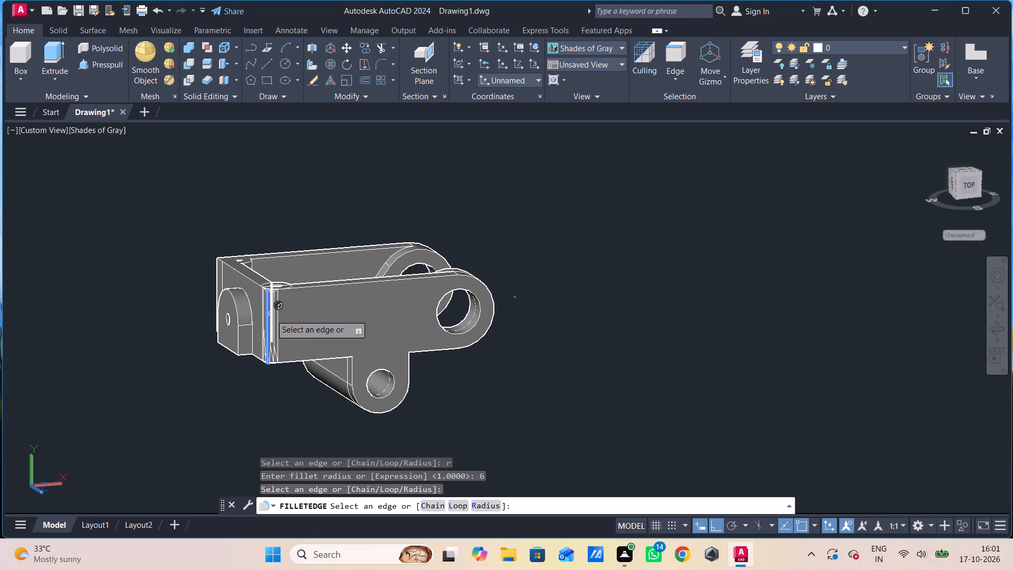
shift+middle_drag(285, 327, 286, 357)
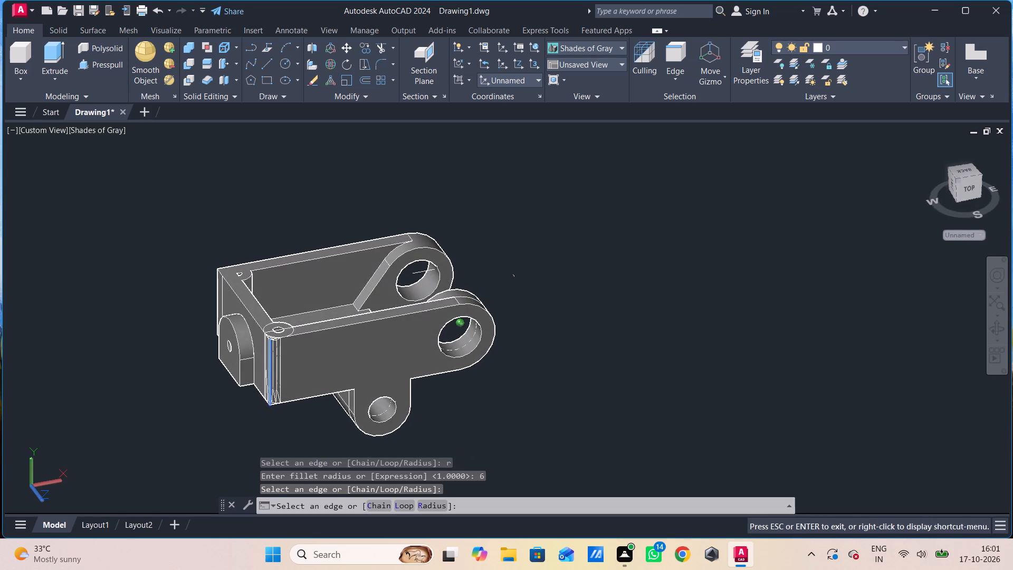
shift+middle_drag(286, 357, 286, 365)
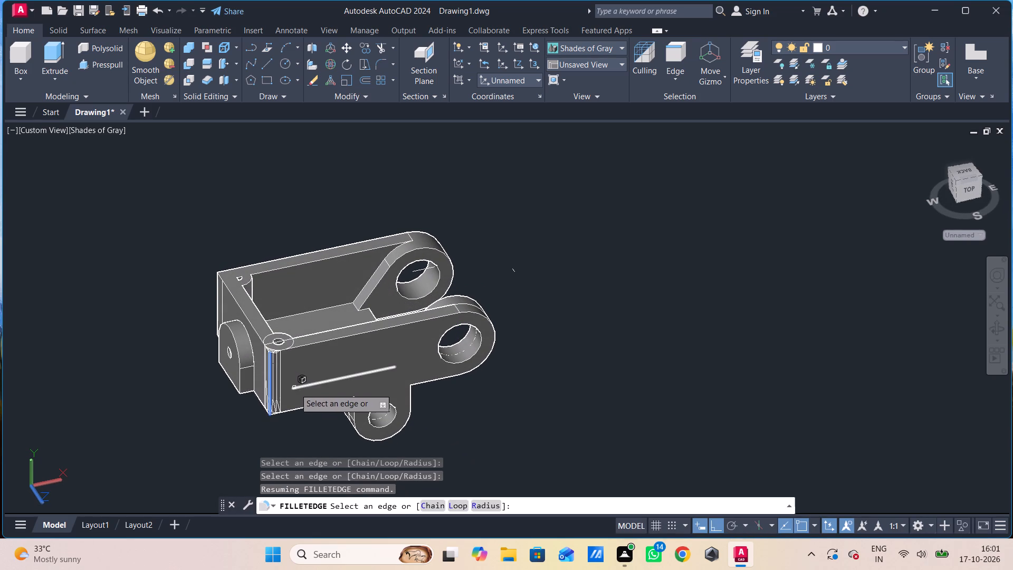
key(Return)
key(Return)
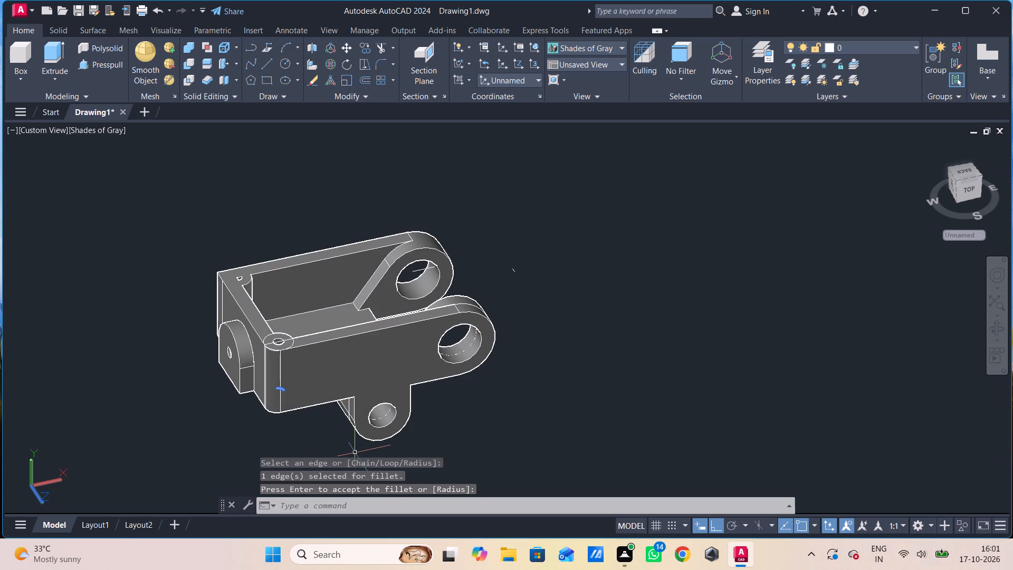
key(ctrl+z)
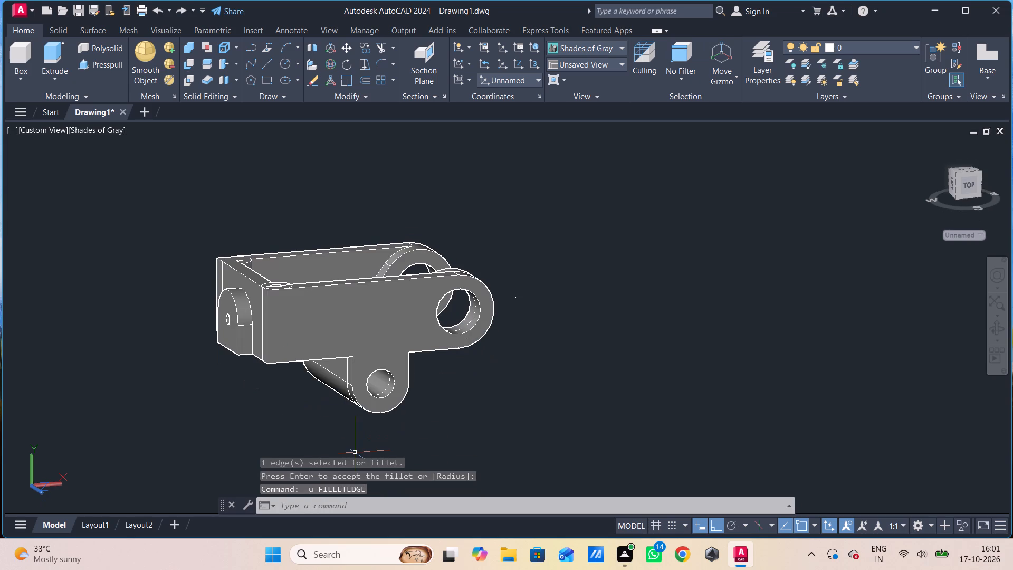
Undo two more operations, going back past the earlier Fillet command.
key(space)
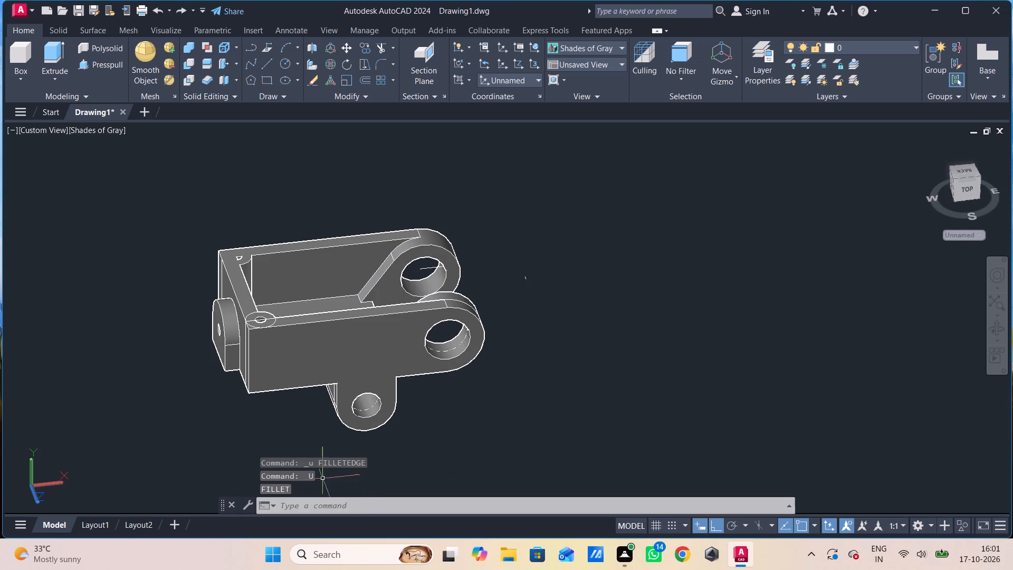
key(space)
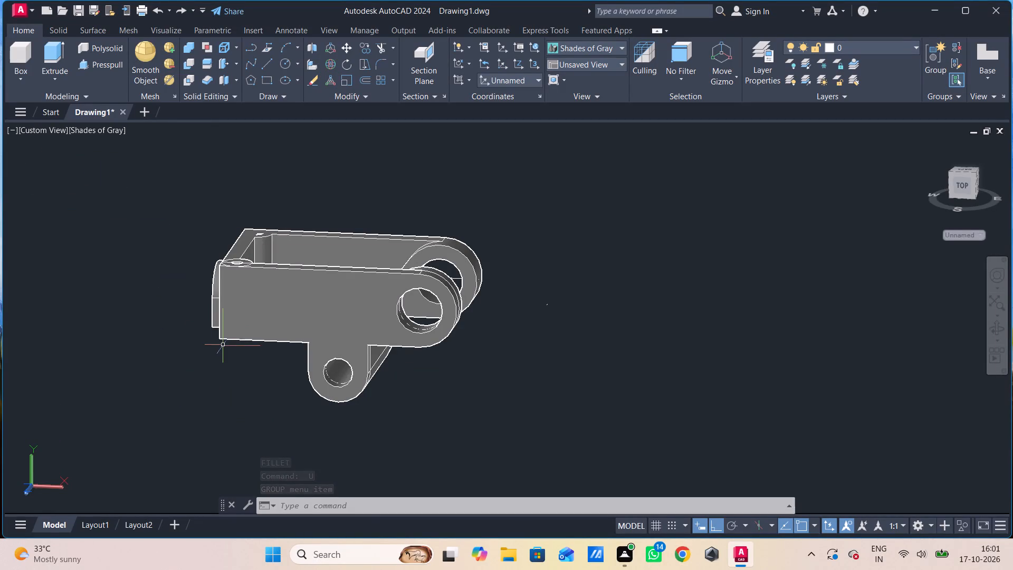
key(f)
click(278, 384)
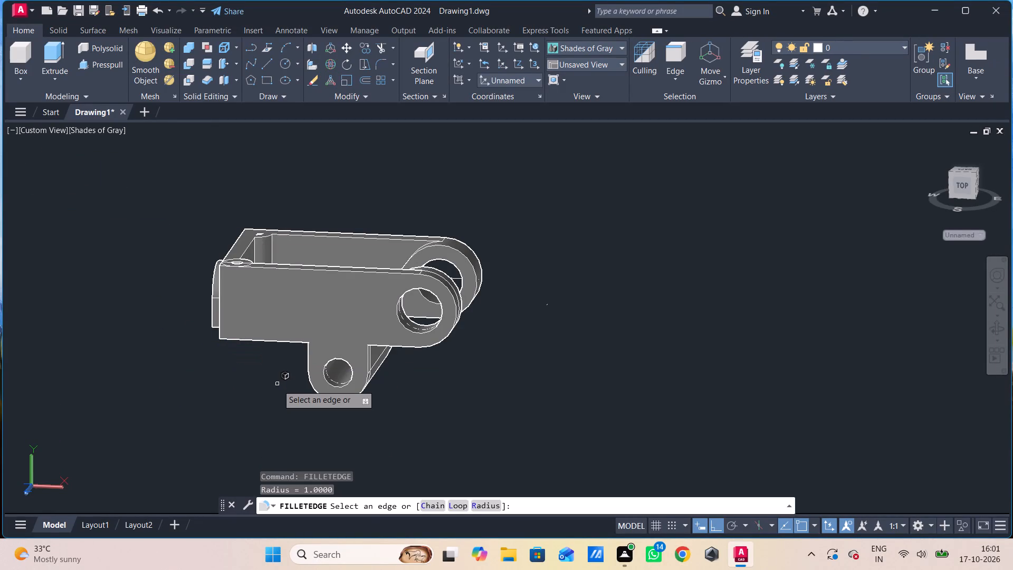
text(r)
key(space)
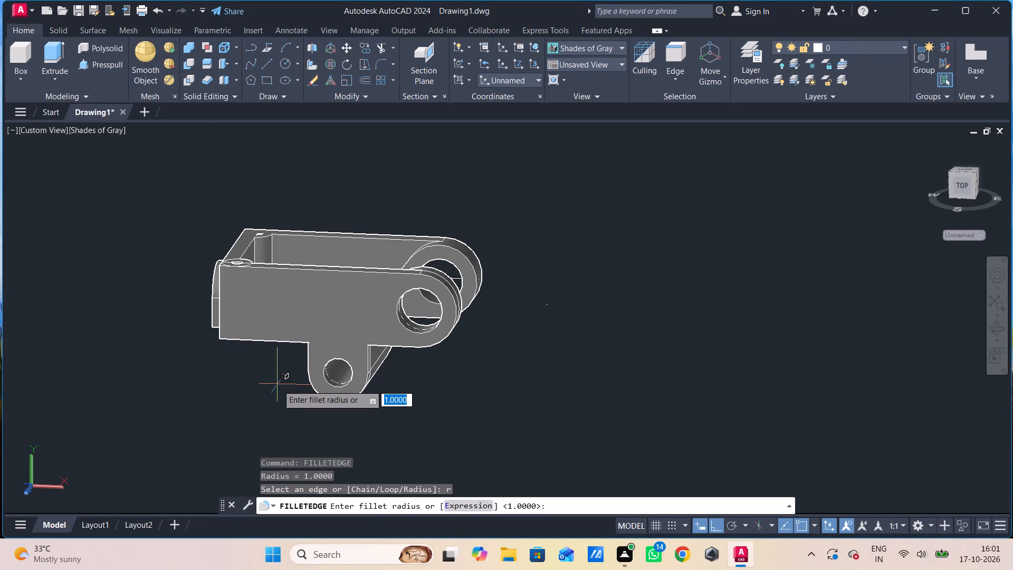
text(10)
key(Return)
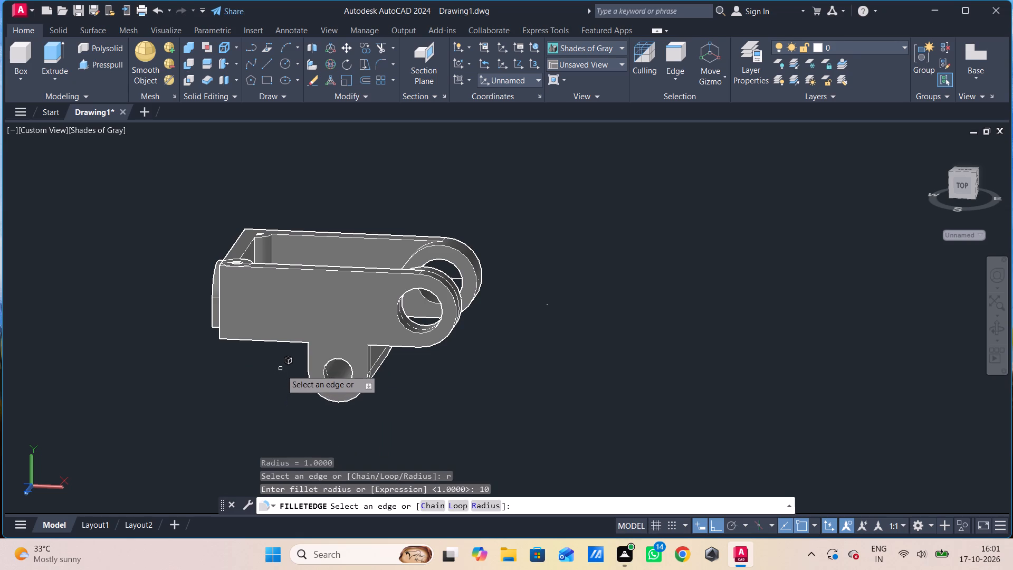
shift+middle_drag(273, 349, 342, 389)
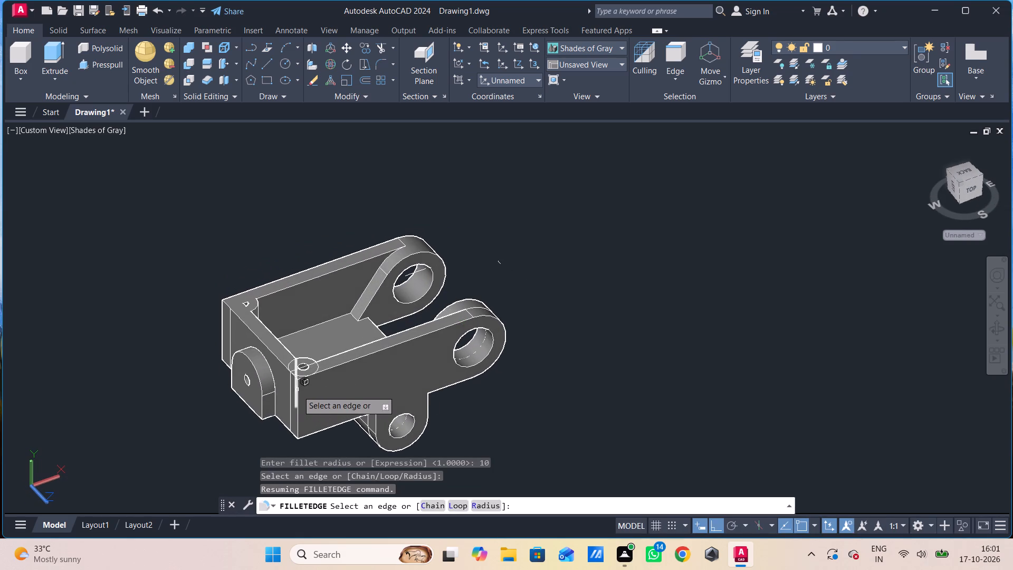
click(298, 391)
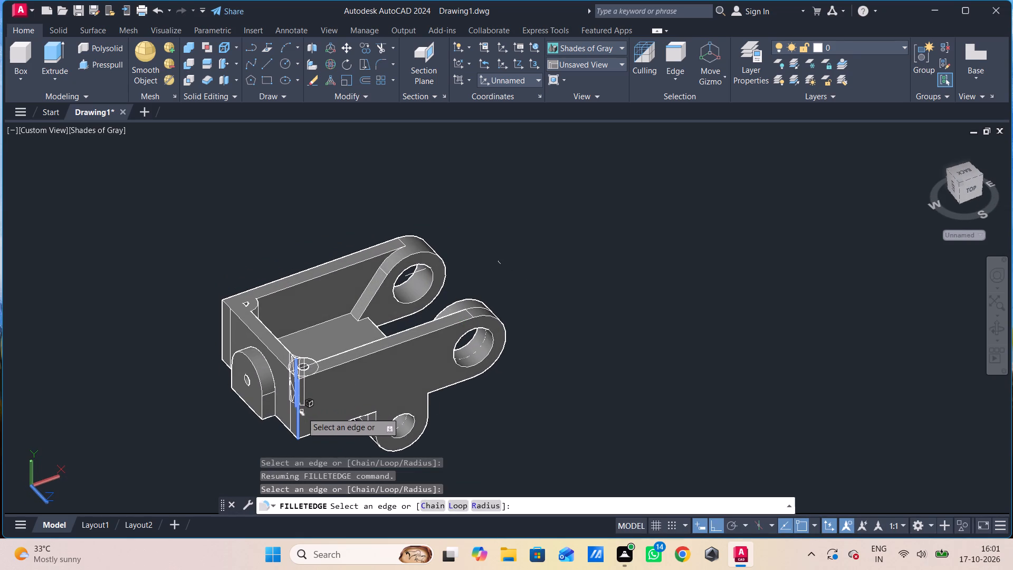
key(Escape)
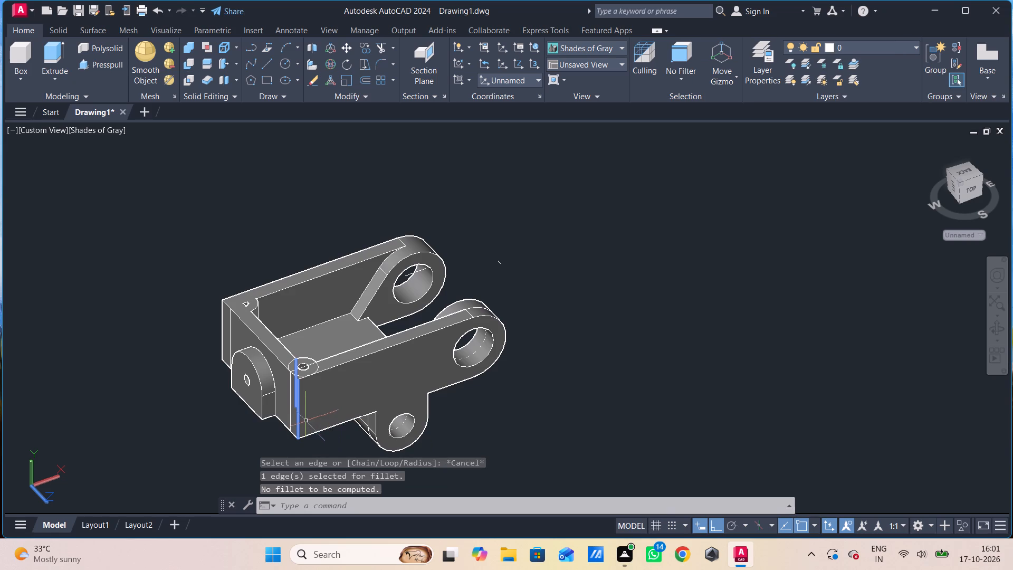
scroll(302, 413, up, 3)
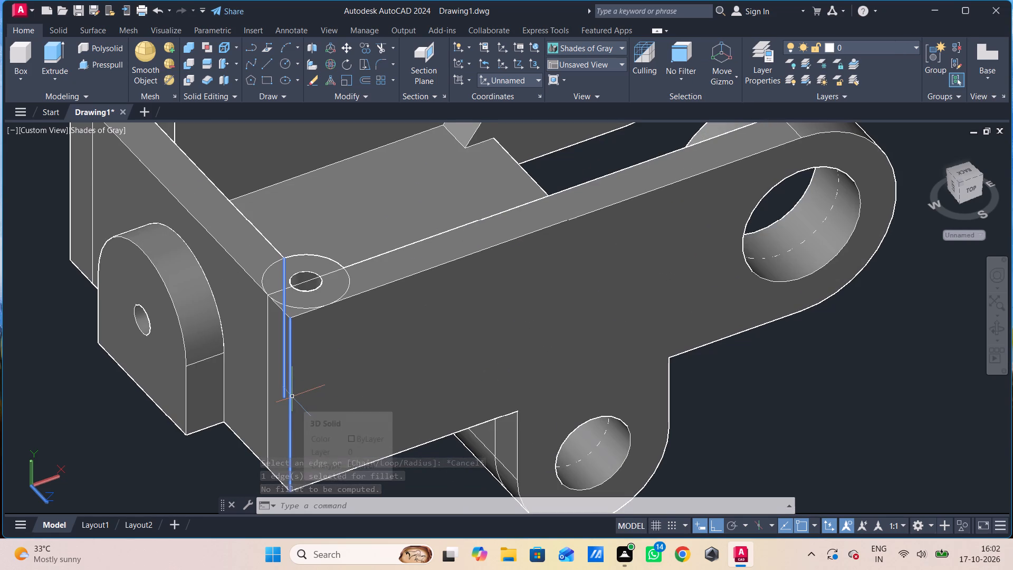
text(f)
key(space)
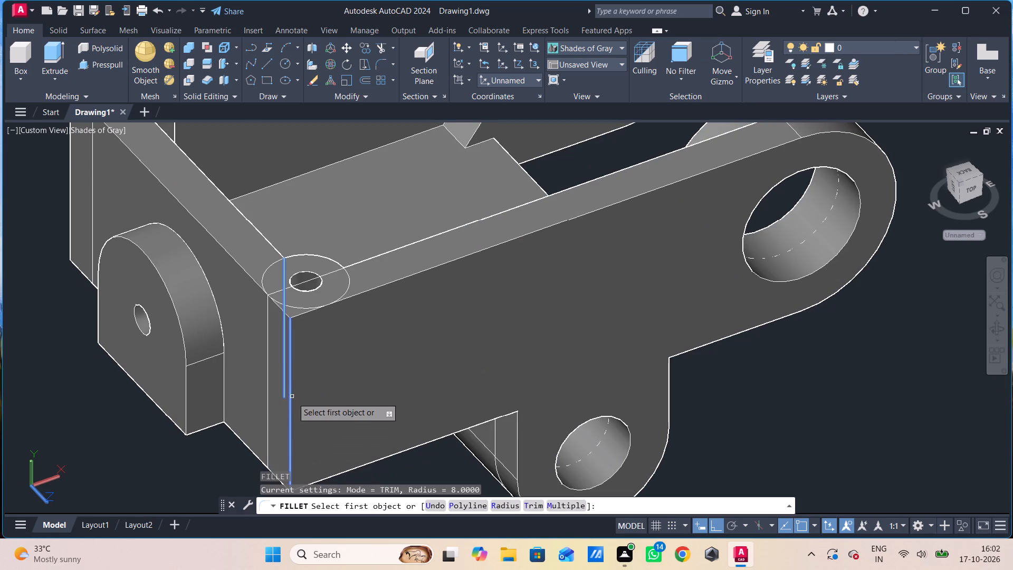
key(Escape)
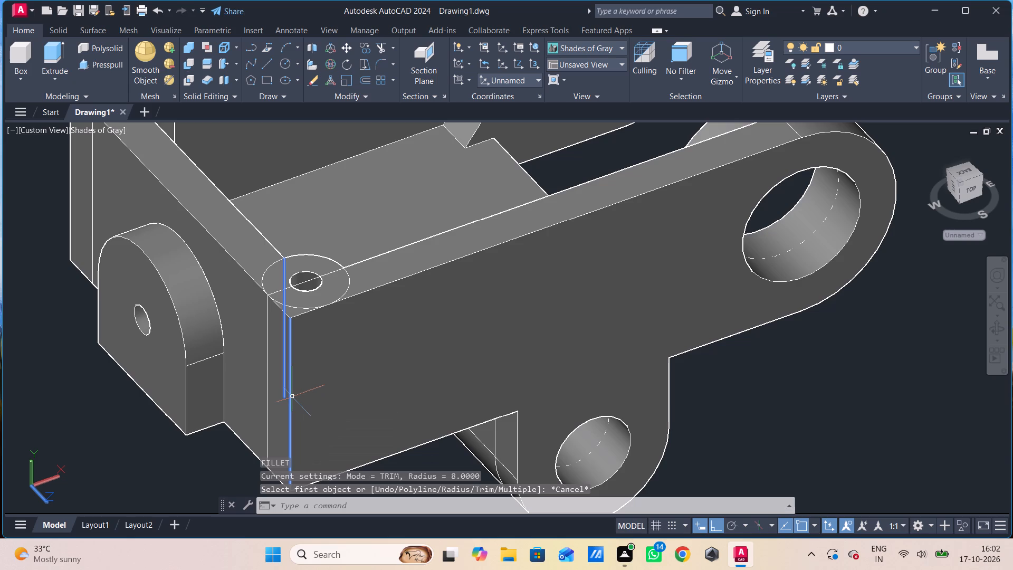
Fillet the near plate's vertical outer corner edge at the end wall with a radius of 10.
key(f)
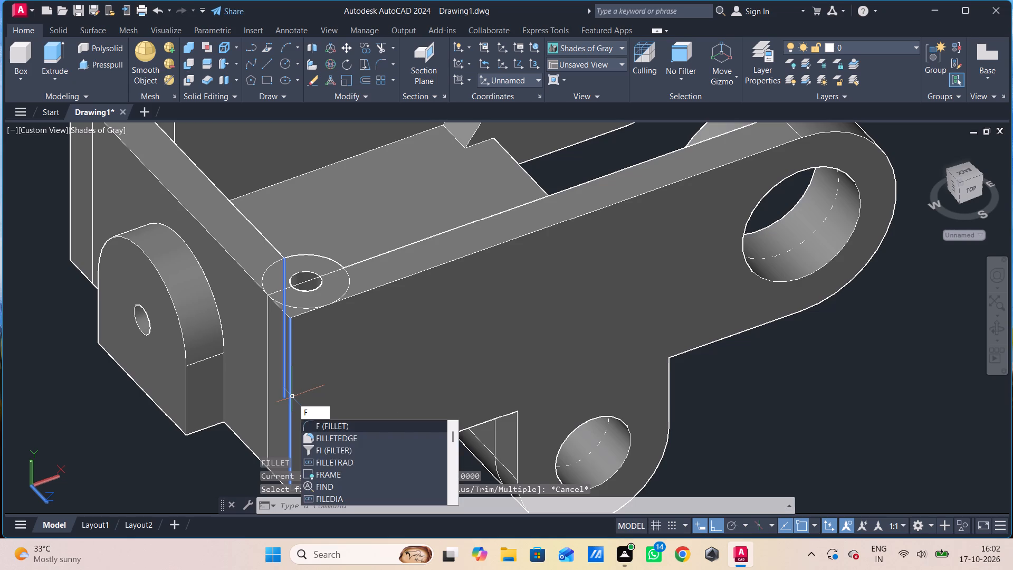
click(310, 440)
text(r)
key(space)
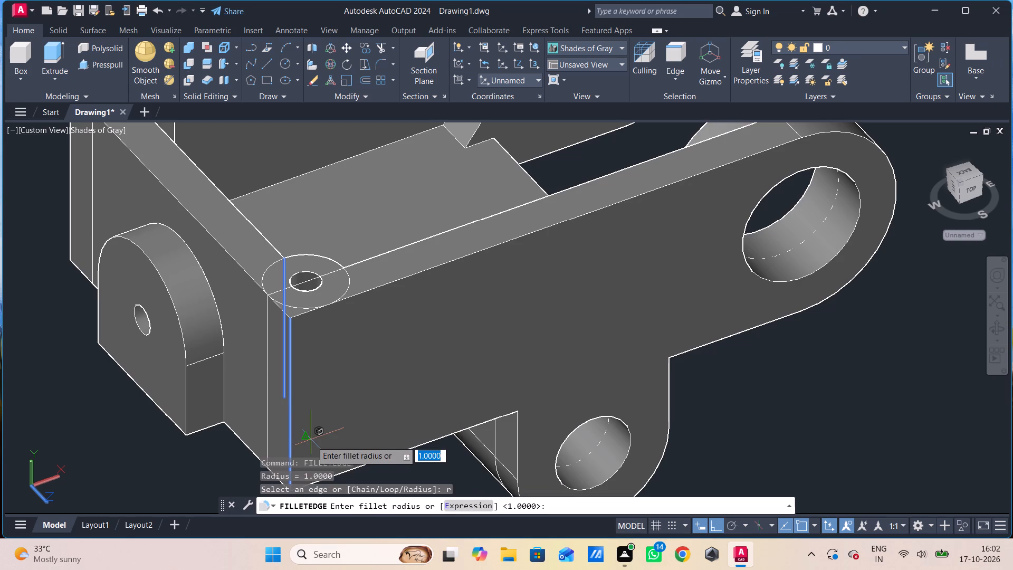
text(10)
key(Return)
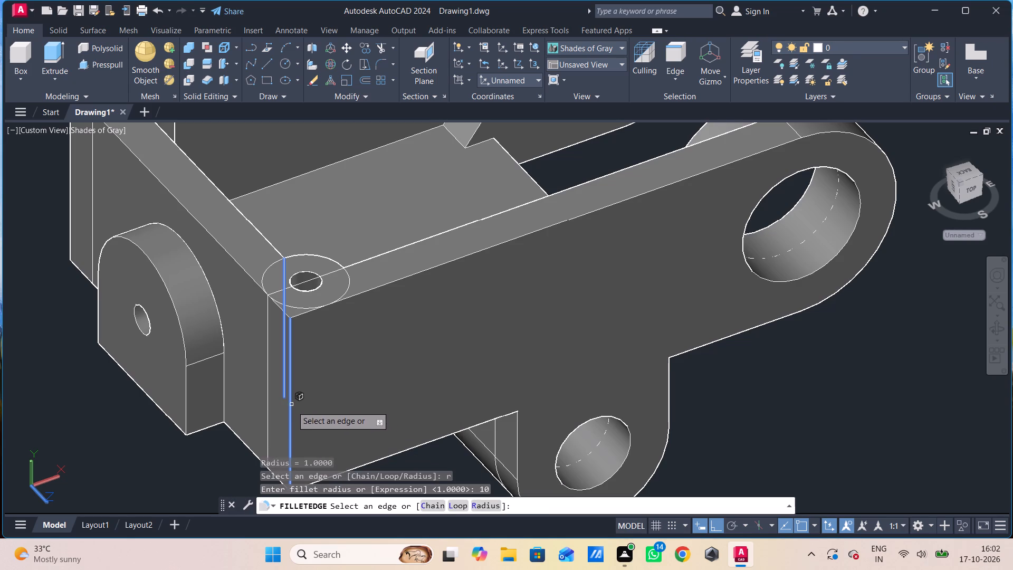
click(291, 411)
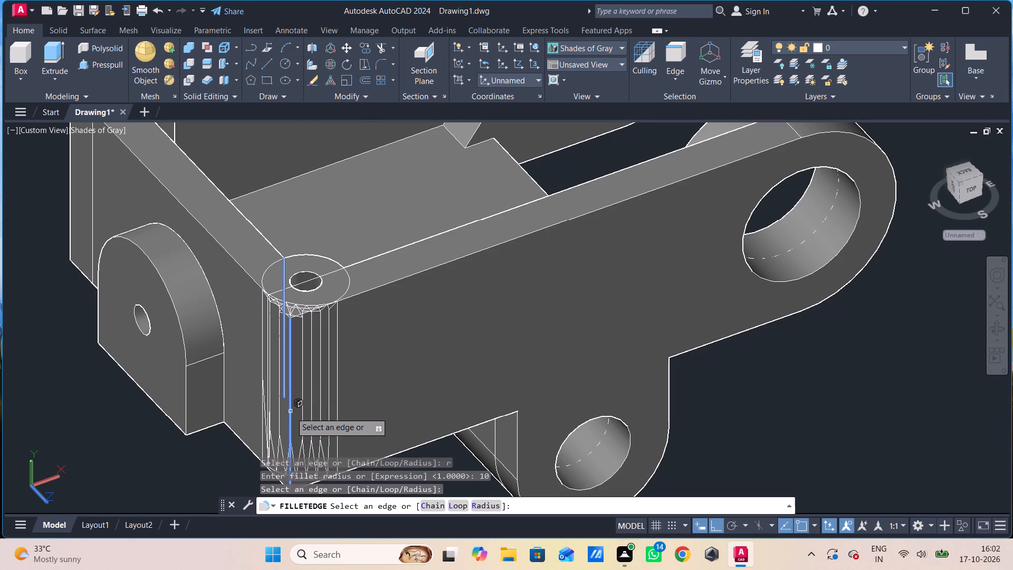
key(Return)
key(Return)
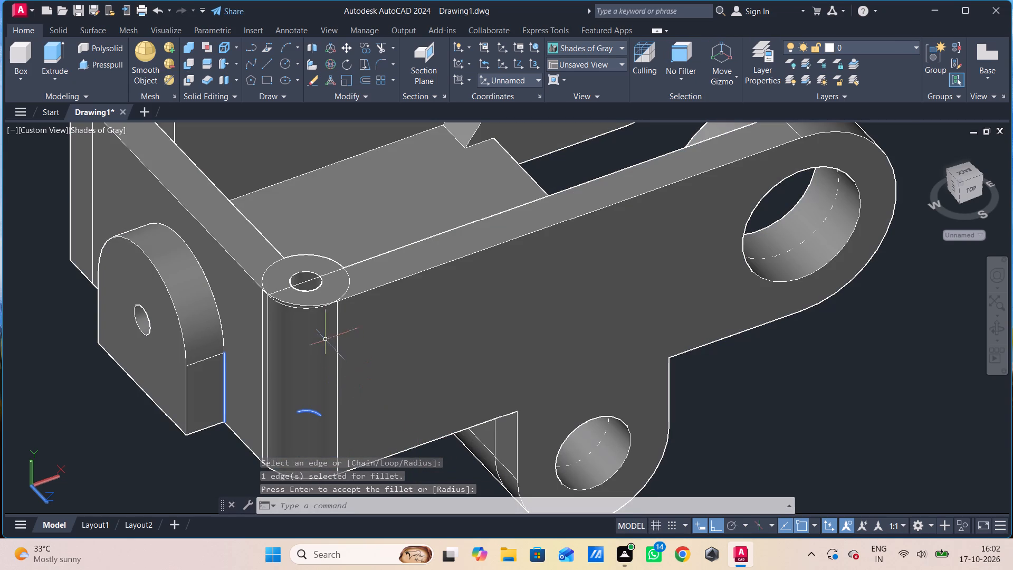
Erase the leftover construction circle around the small vertical hole on top of the filleted corner.
click(309, 308)
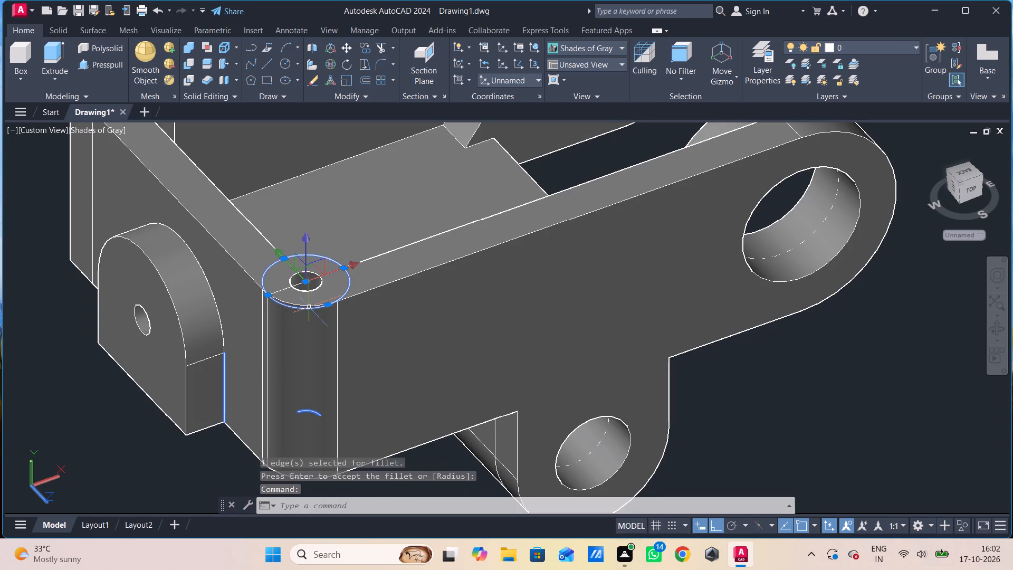
key(Delete)
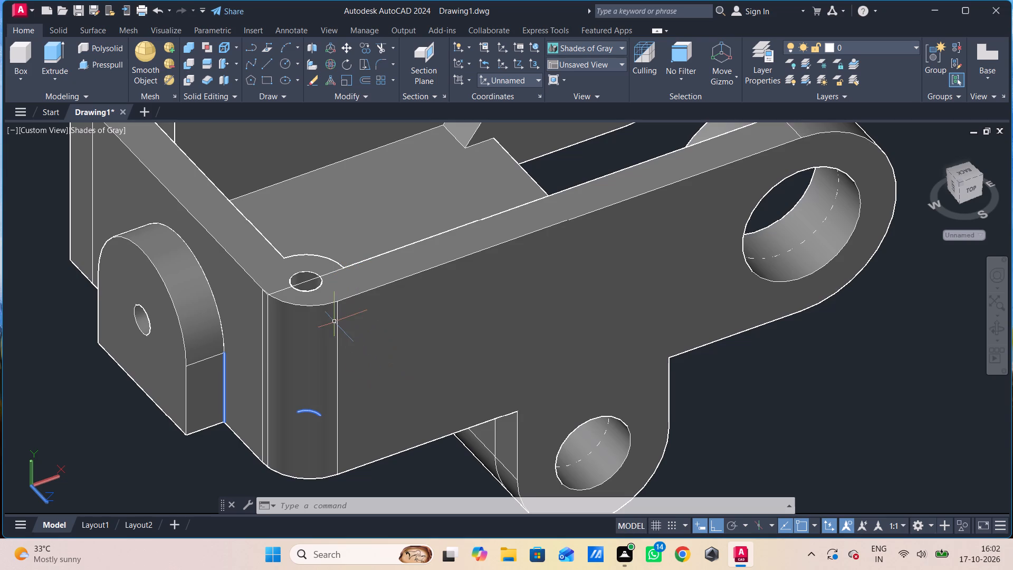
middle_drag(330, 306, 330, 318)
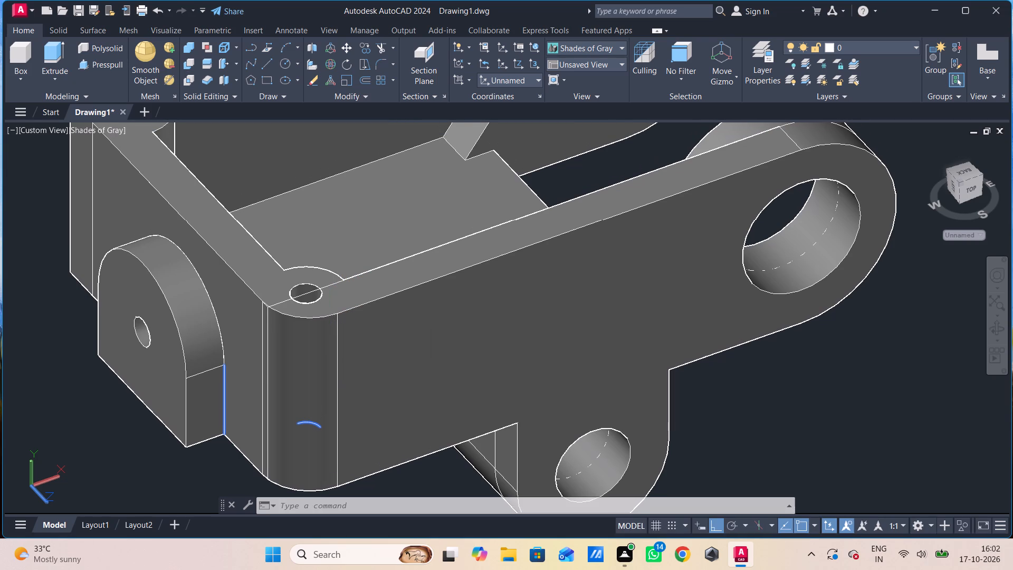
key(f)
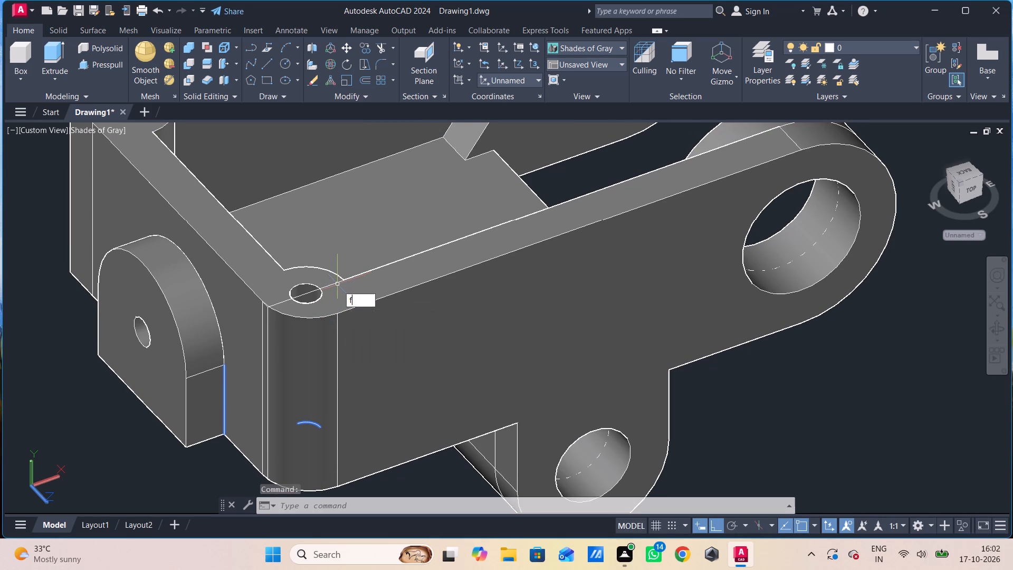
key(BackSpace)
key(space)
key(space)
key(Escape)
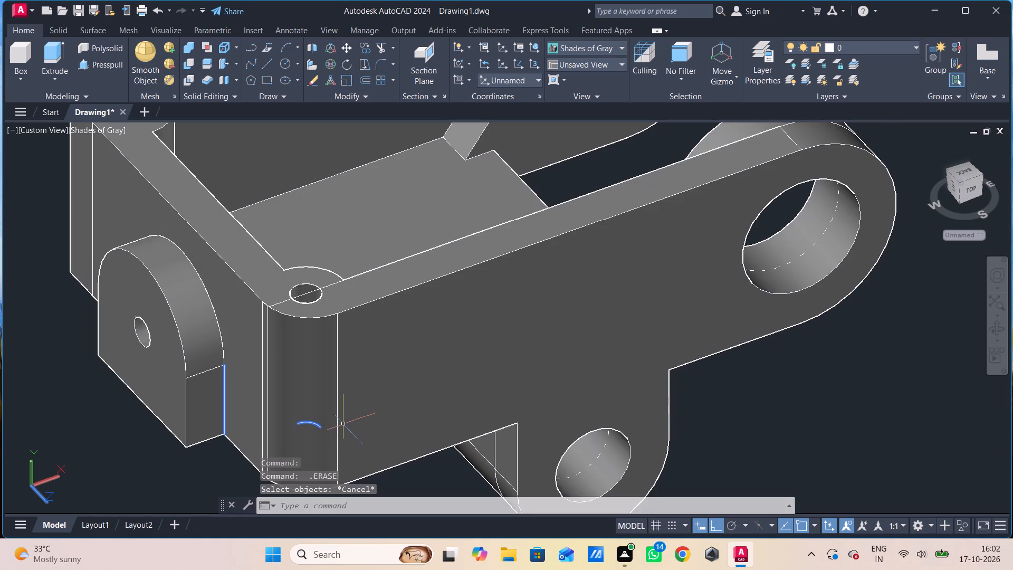
Examine the filleted corner's vertical hole and its lower end in 2D Wireframe, and restore the Shades of Gray visual style.
click(318, 427)
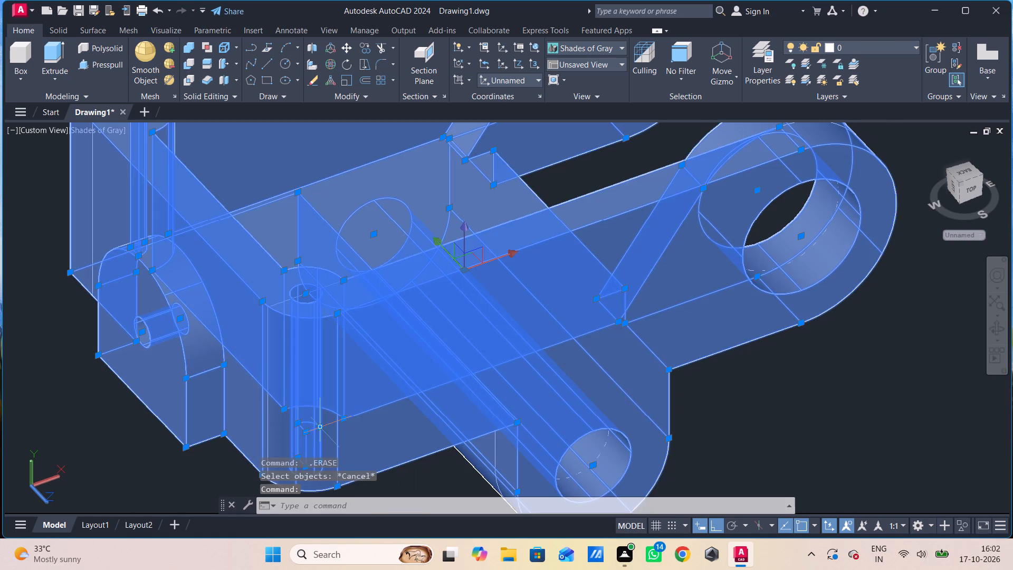
key(Escape)
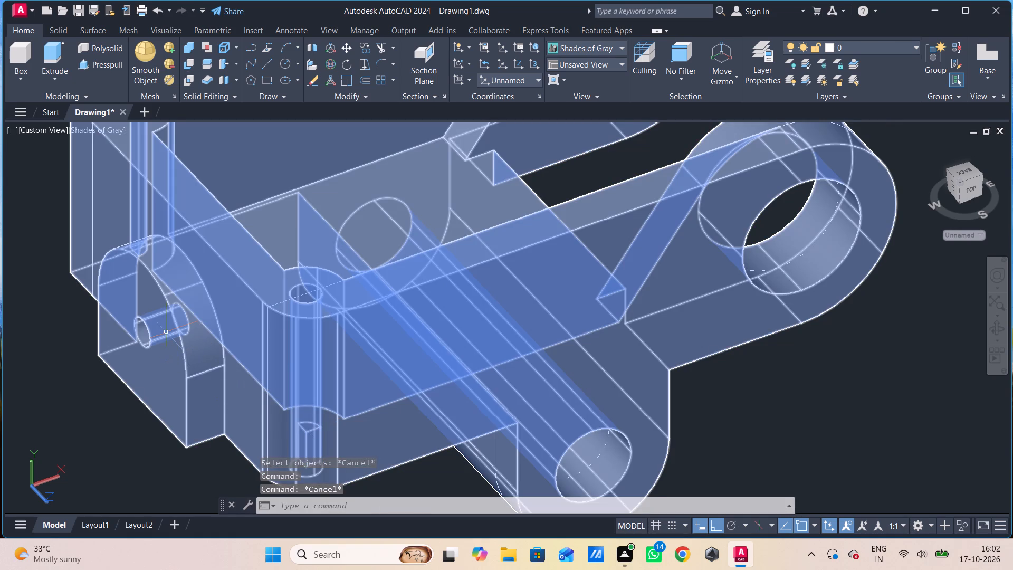
key(Escape)
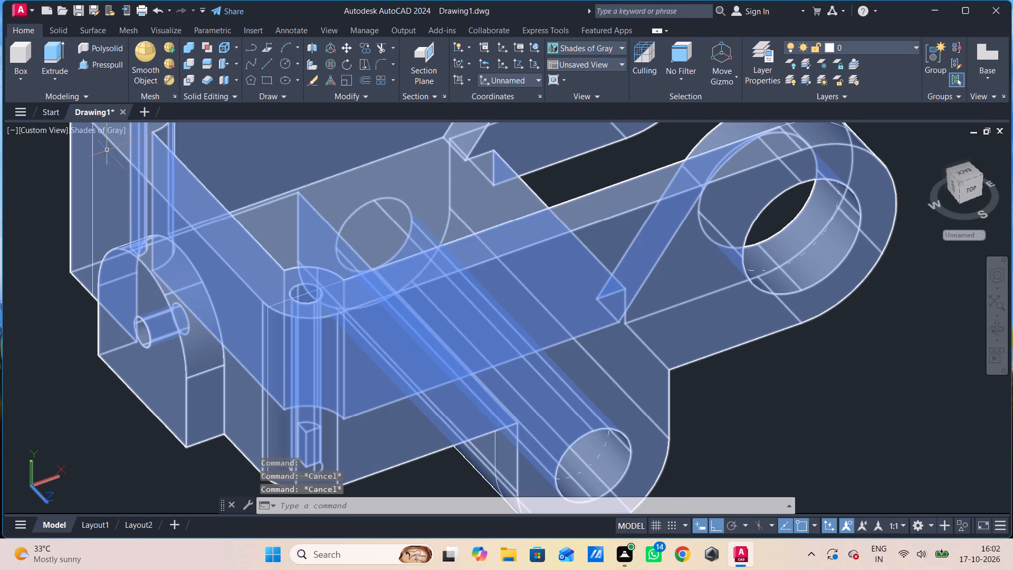
click(104, 125)
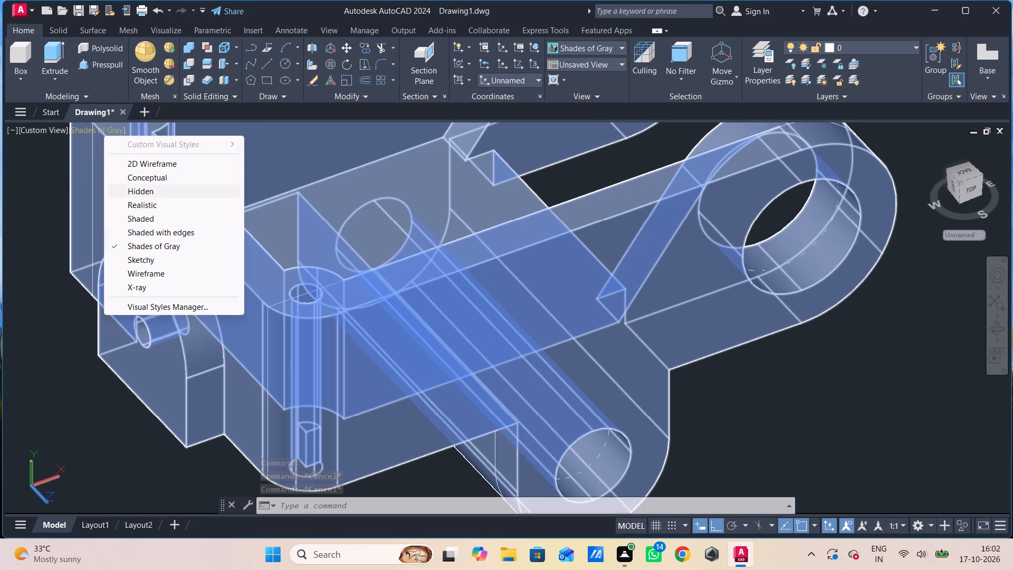
click(151, 159)
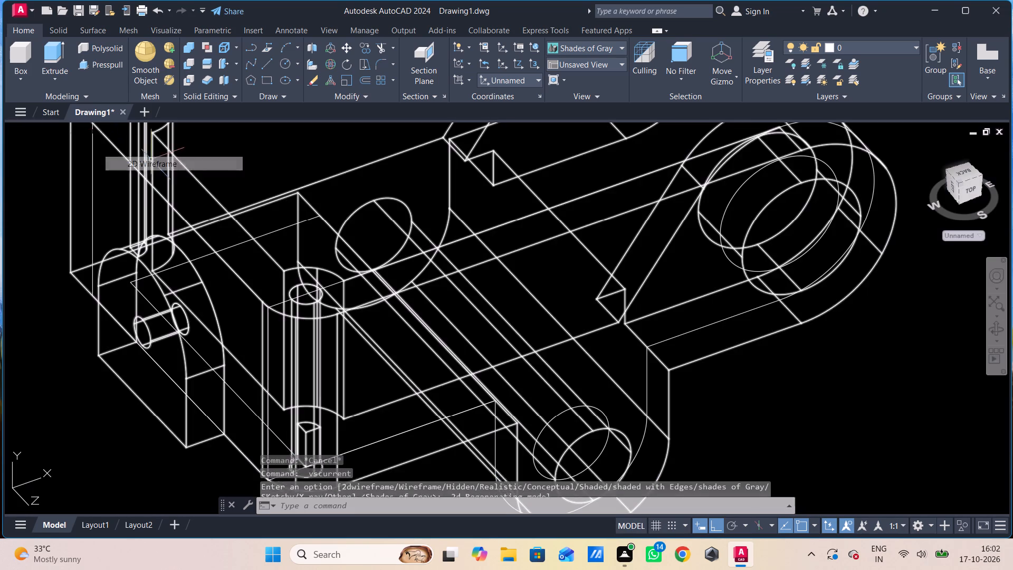
middle_drag(319, 424, 311, 315)
click(295, 325)
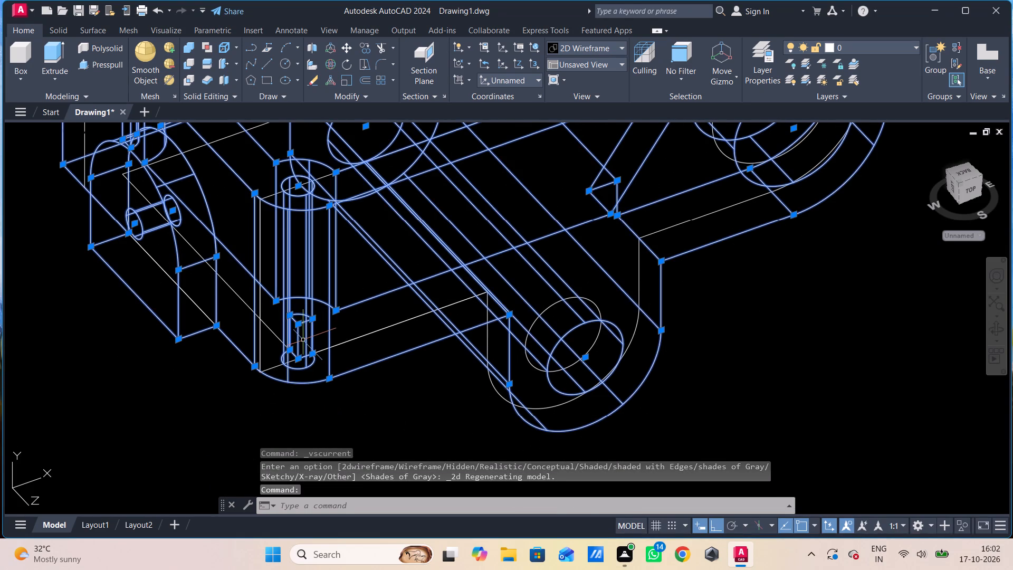
key(Escape)
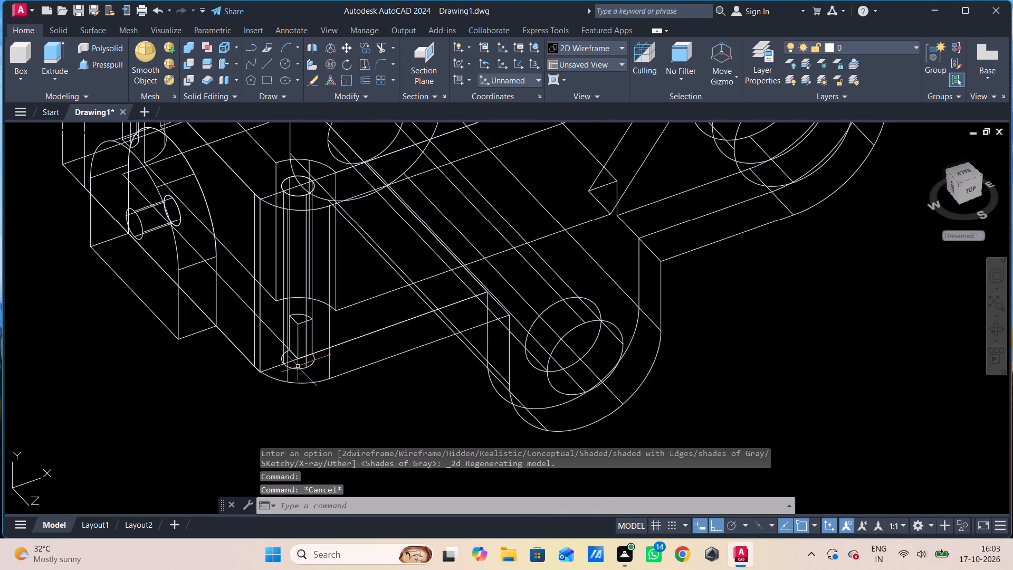
middle_drag(293, 345, 377, 533)
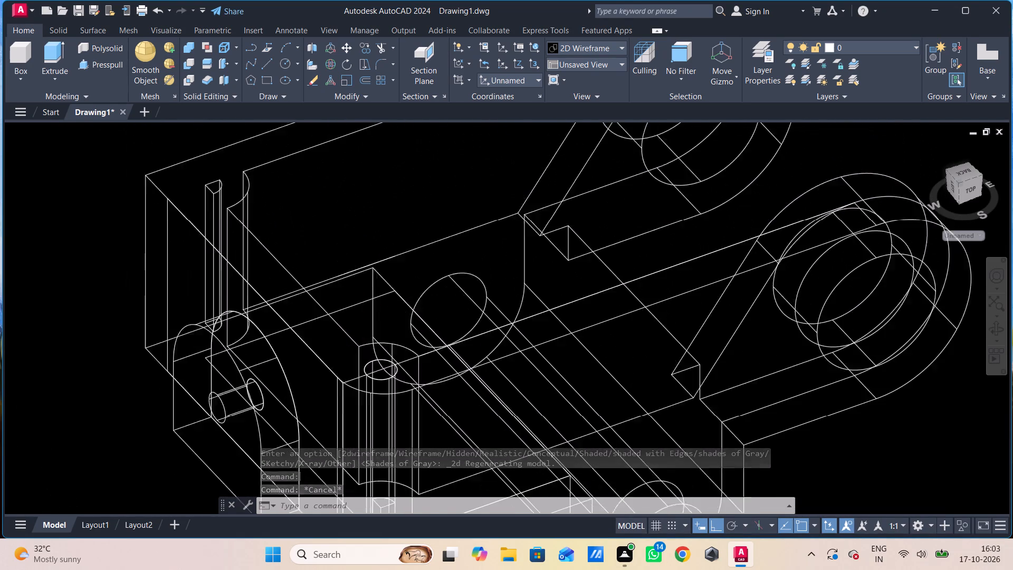
middle_drag(377, 533, 387, 556)
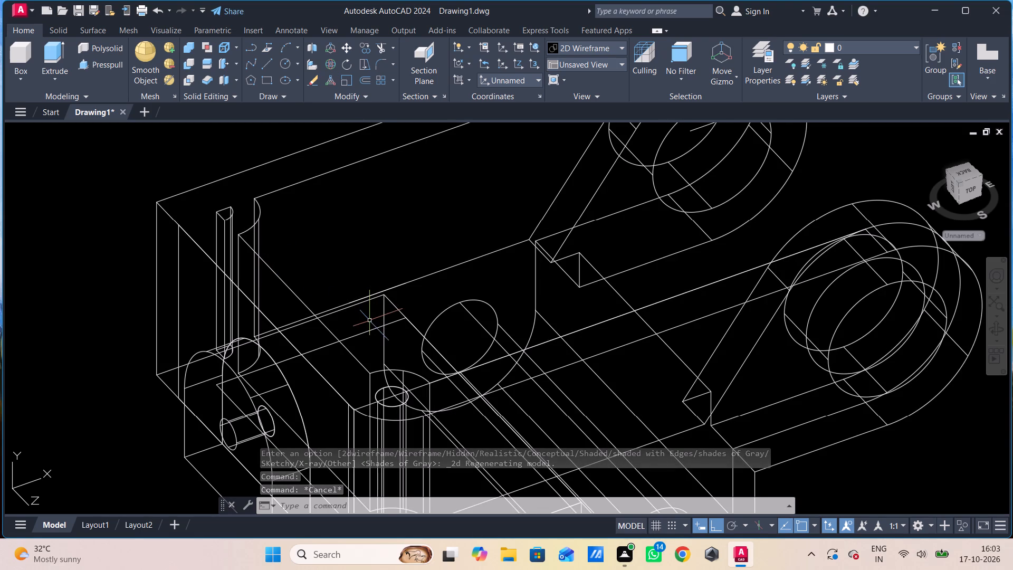
middle_drag(369, 321, 360, 267)
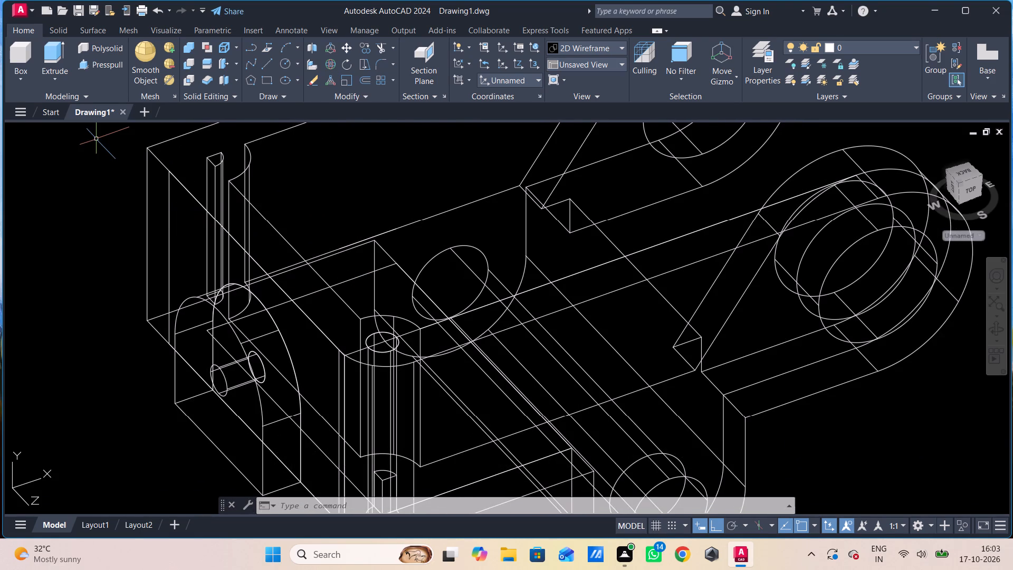
click(73, 127)
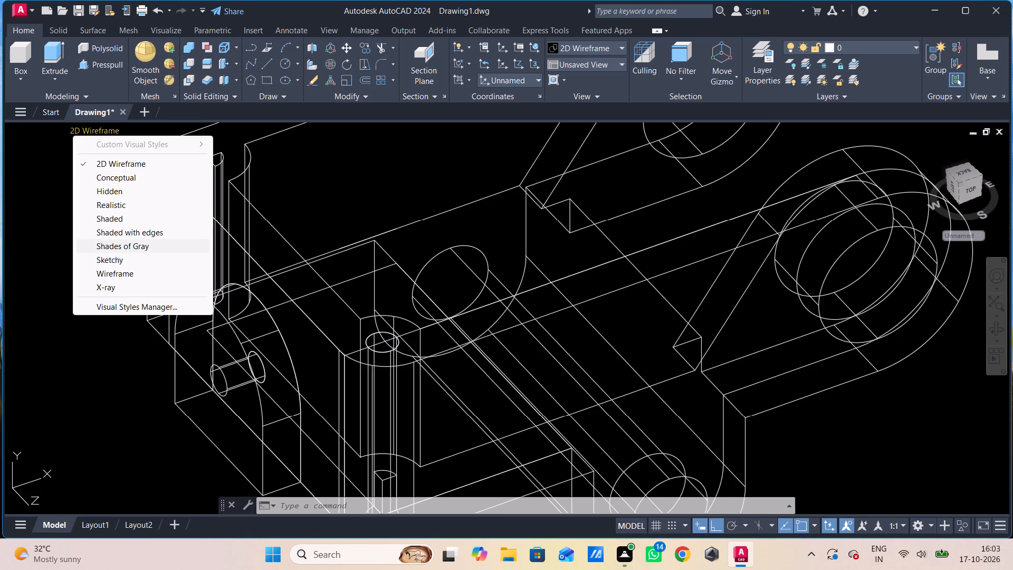
click(125, 245)
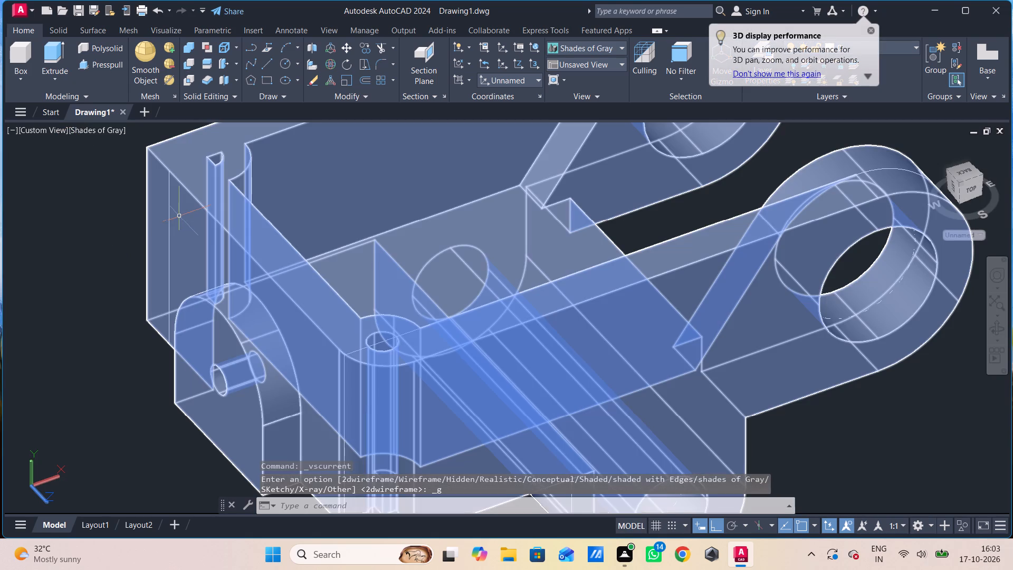
shift+middle_drag(188, 229, 199, 296)
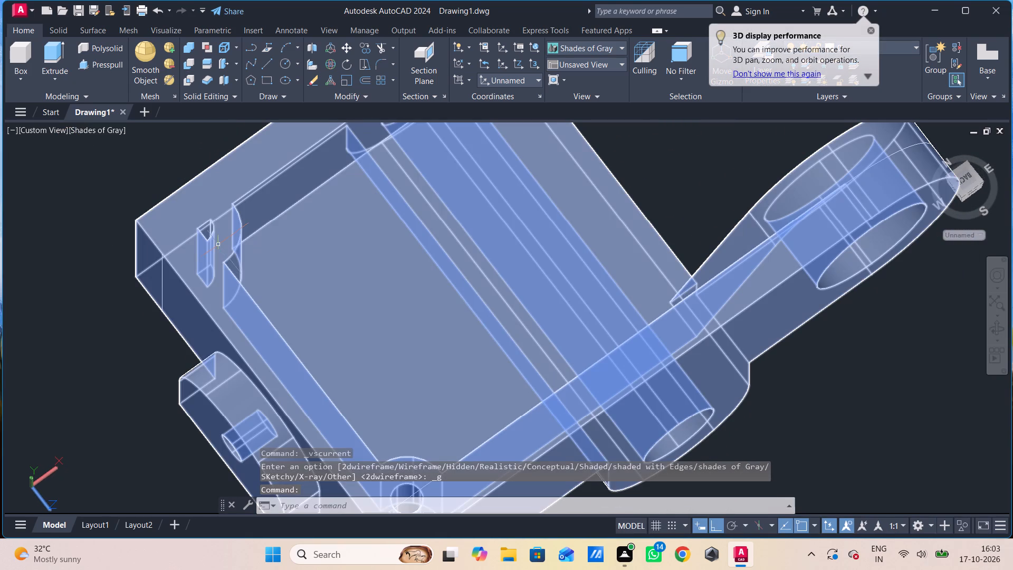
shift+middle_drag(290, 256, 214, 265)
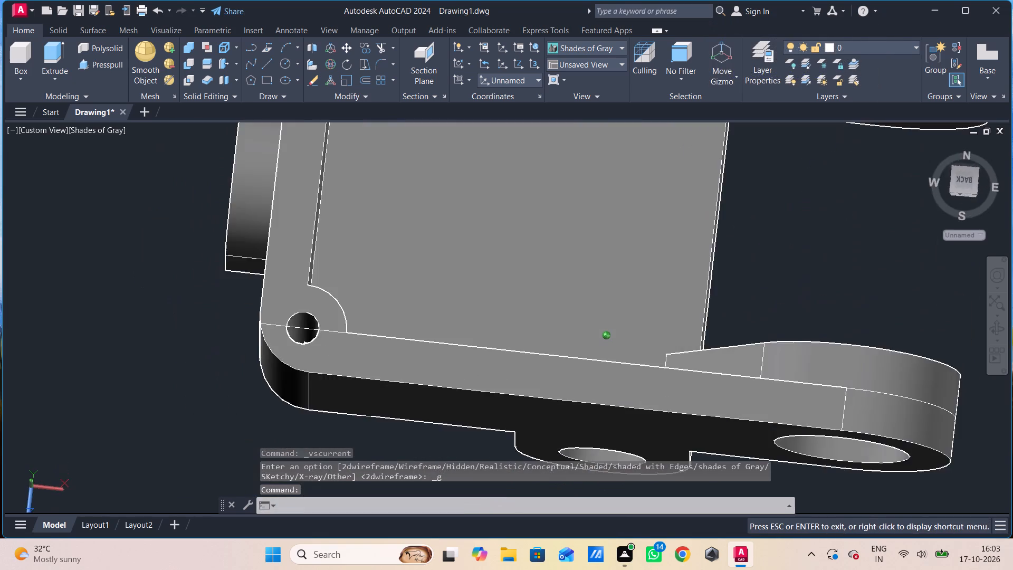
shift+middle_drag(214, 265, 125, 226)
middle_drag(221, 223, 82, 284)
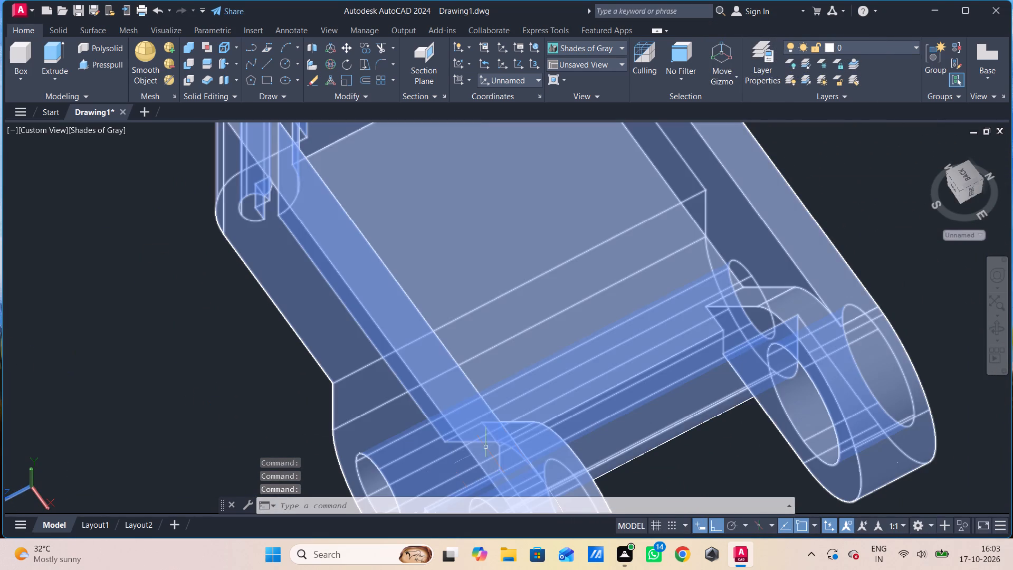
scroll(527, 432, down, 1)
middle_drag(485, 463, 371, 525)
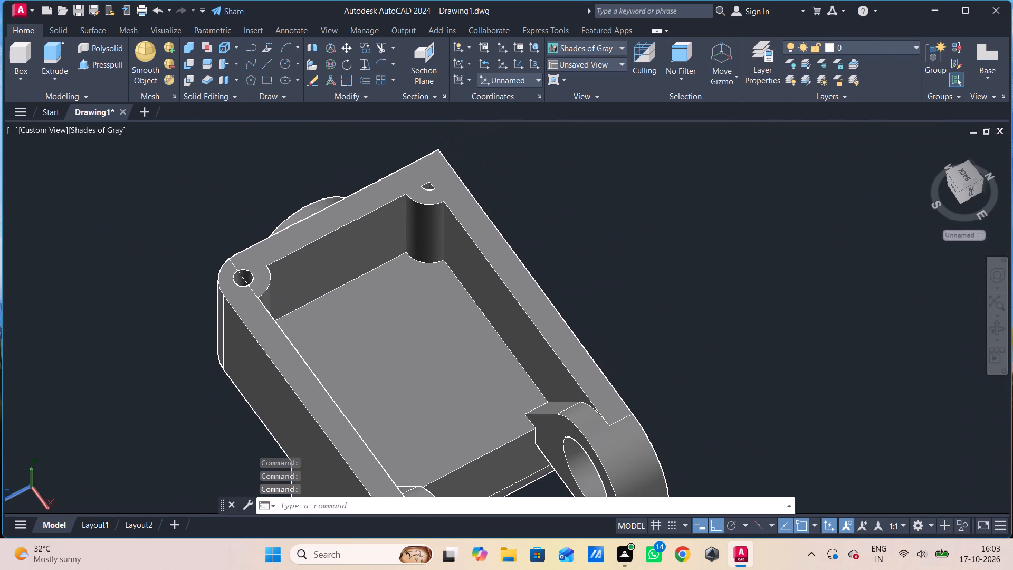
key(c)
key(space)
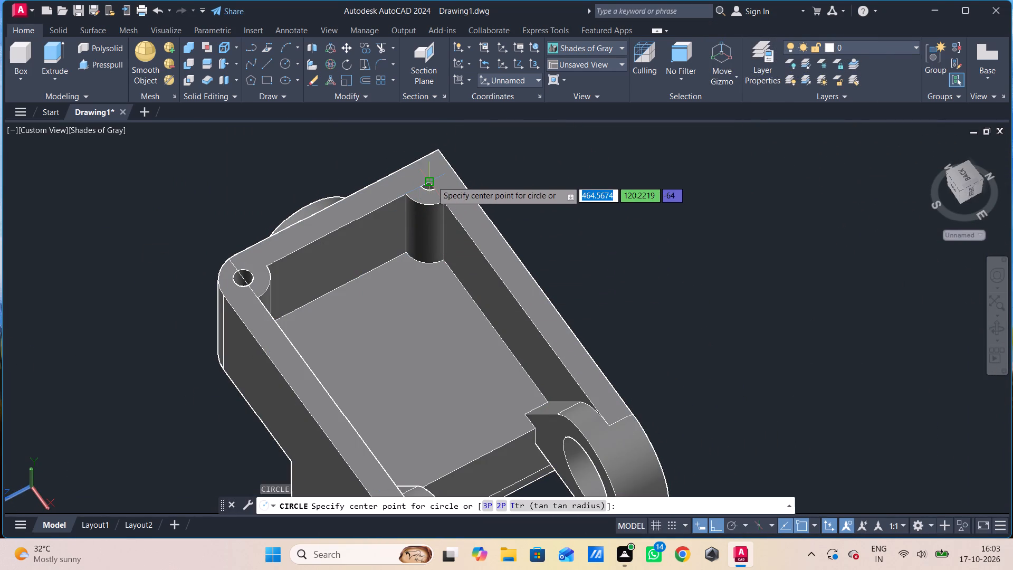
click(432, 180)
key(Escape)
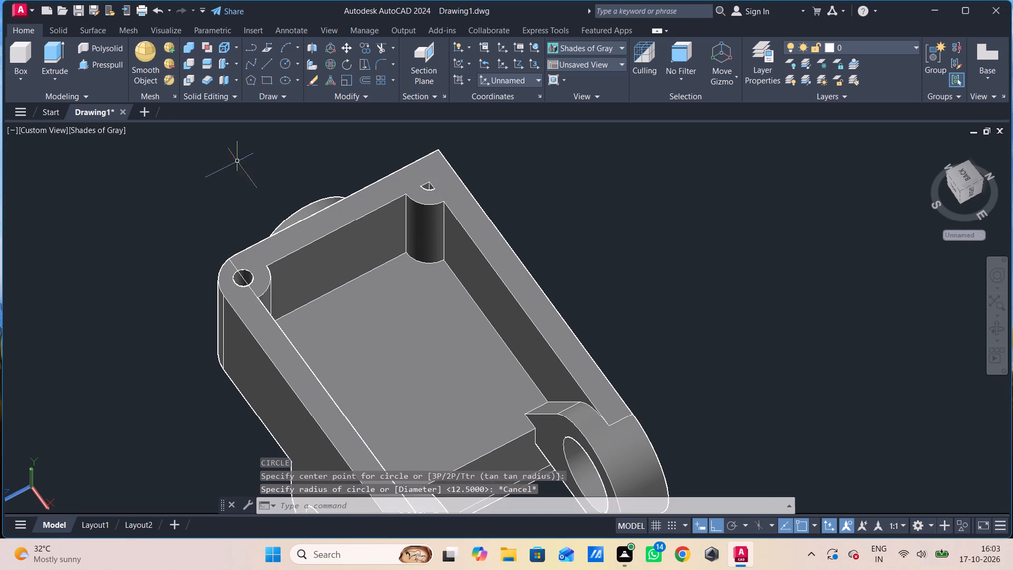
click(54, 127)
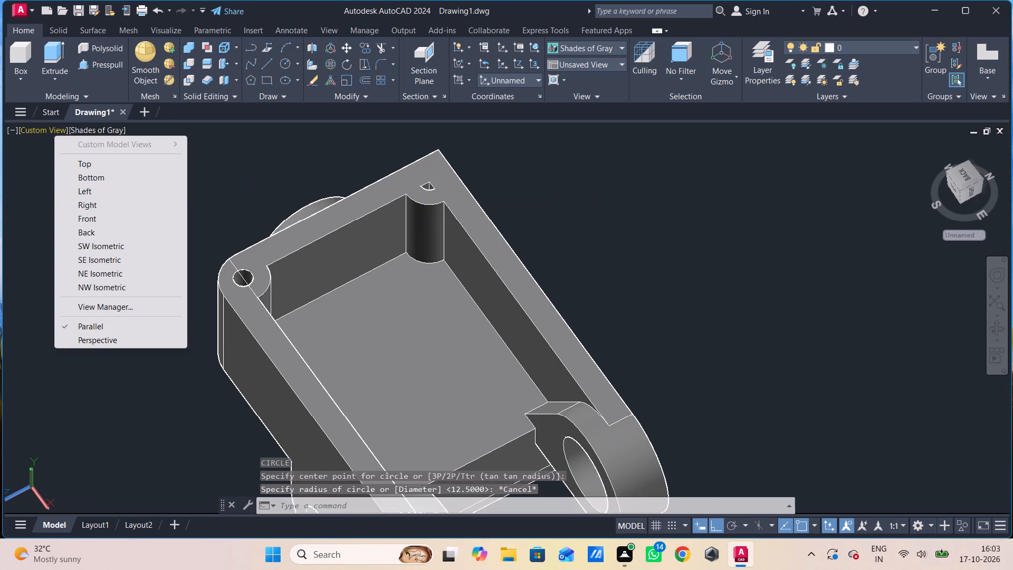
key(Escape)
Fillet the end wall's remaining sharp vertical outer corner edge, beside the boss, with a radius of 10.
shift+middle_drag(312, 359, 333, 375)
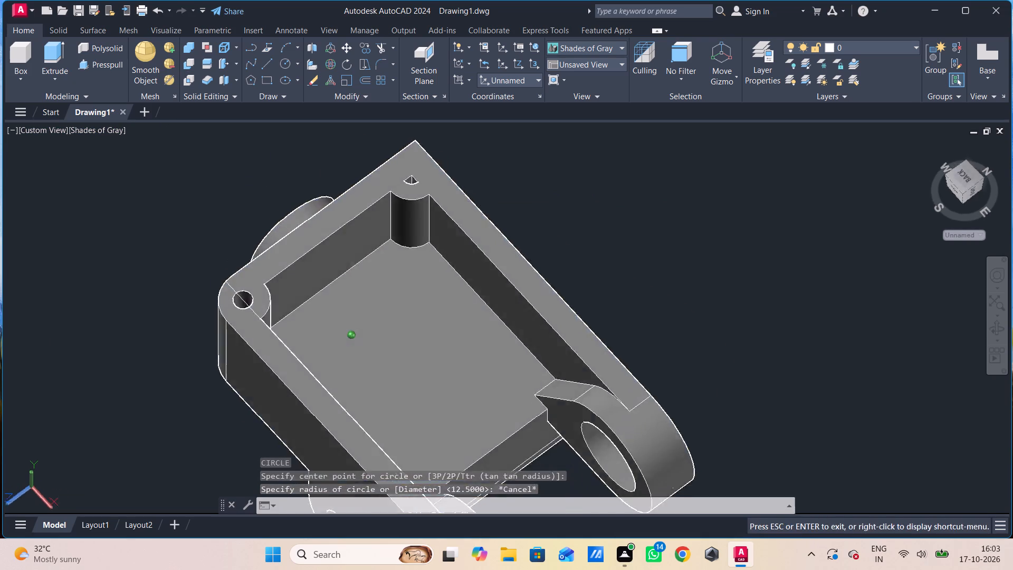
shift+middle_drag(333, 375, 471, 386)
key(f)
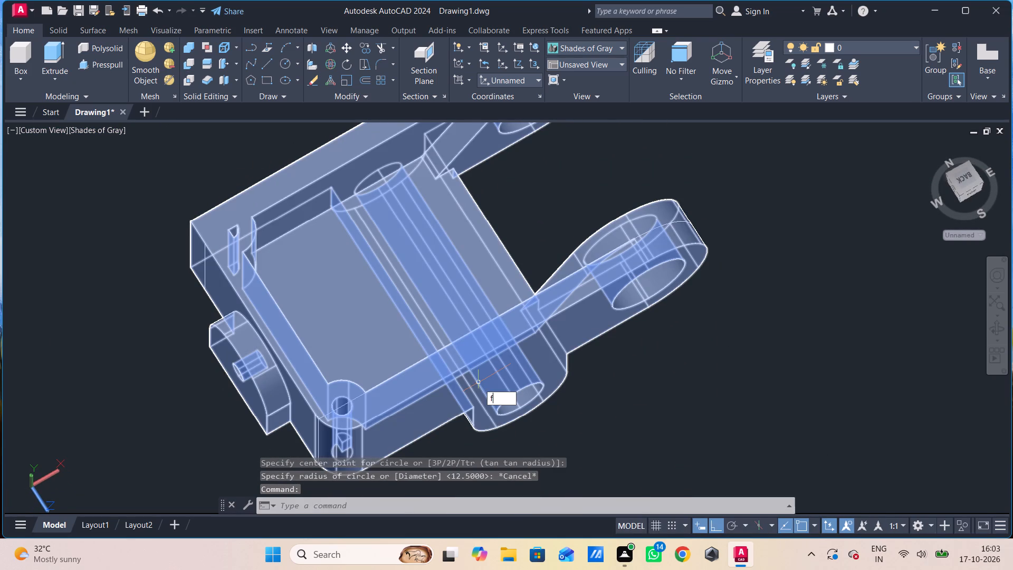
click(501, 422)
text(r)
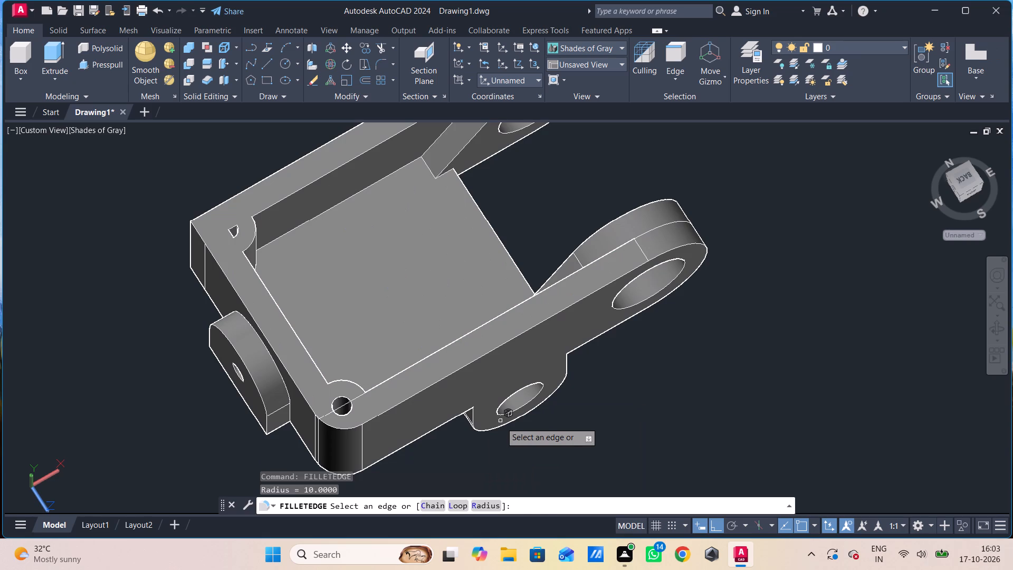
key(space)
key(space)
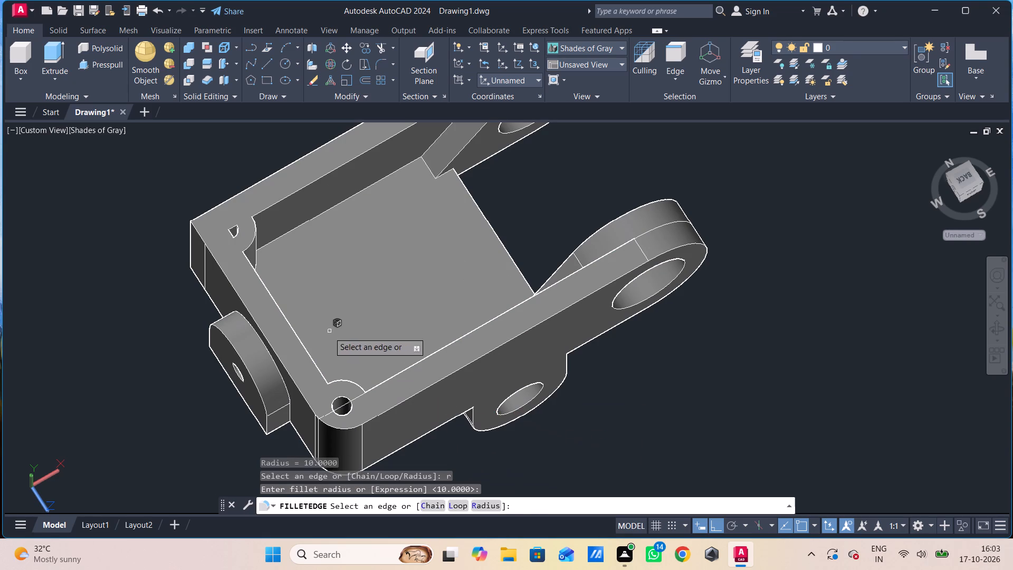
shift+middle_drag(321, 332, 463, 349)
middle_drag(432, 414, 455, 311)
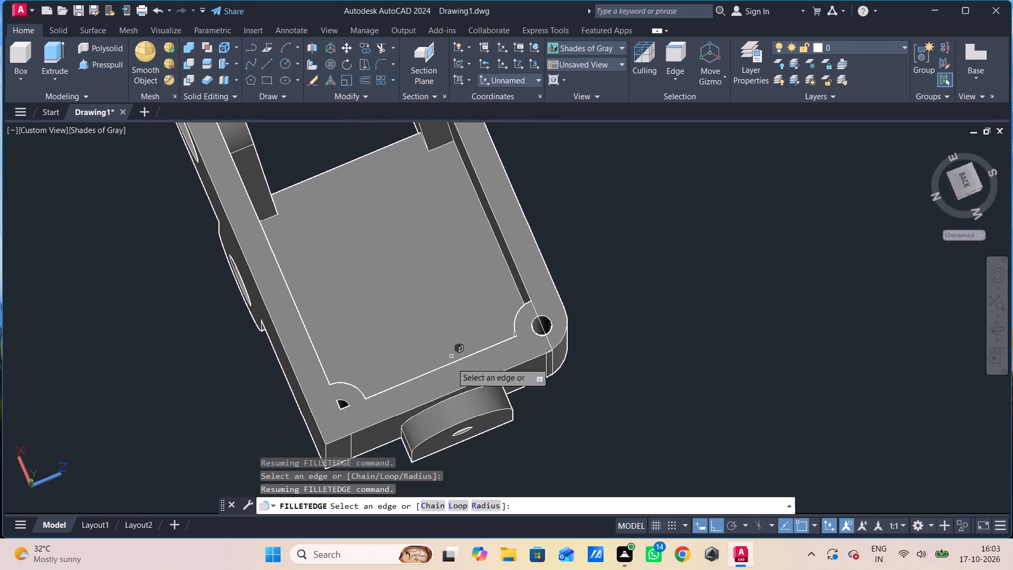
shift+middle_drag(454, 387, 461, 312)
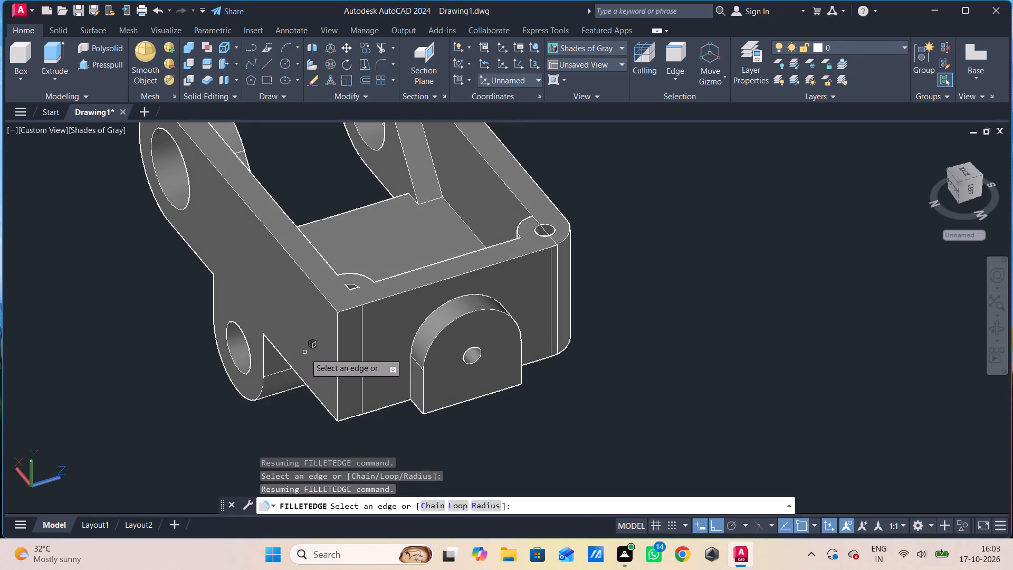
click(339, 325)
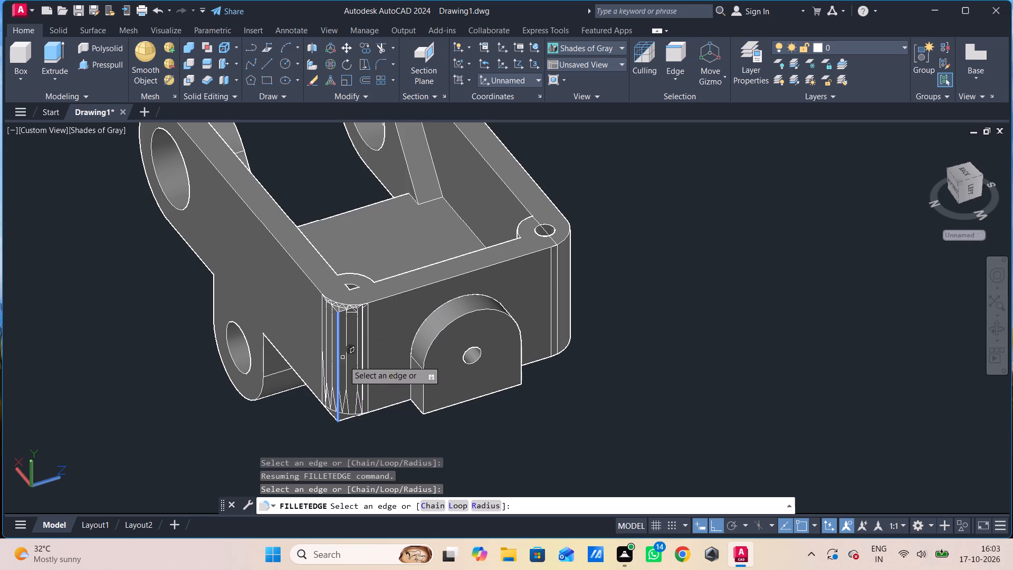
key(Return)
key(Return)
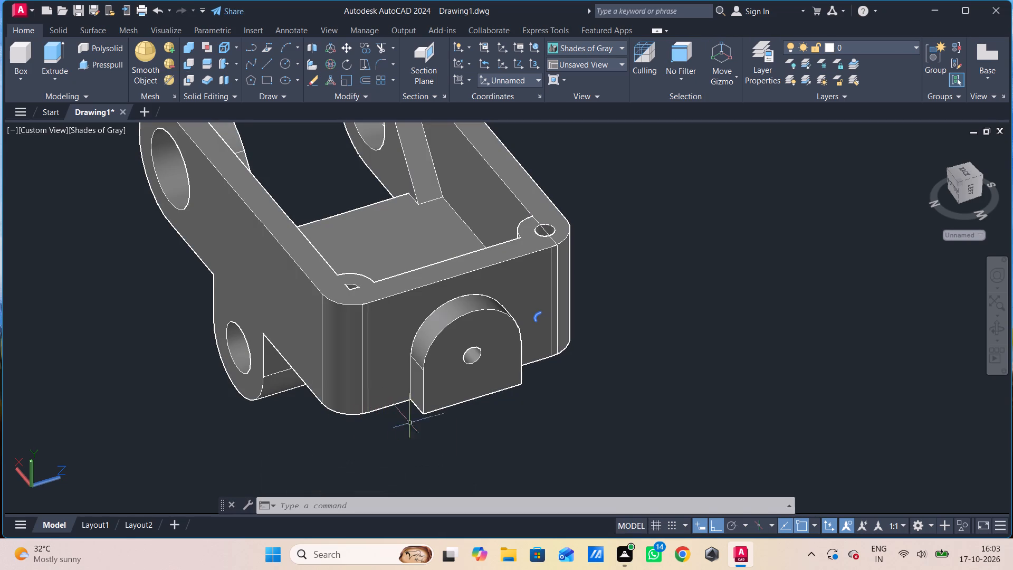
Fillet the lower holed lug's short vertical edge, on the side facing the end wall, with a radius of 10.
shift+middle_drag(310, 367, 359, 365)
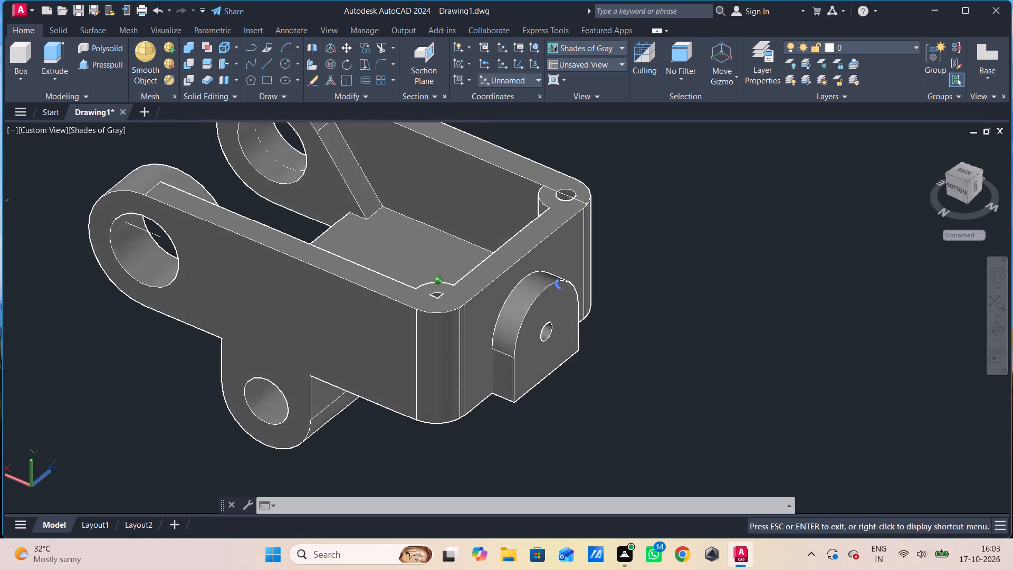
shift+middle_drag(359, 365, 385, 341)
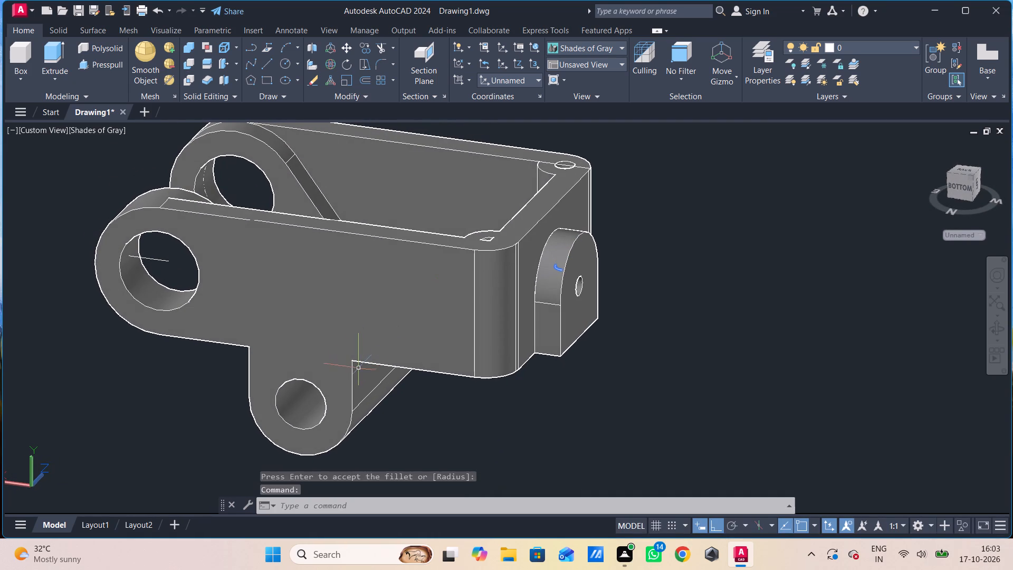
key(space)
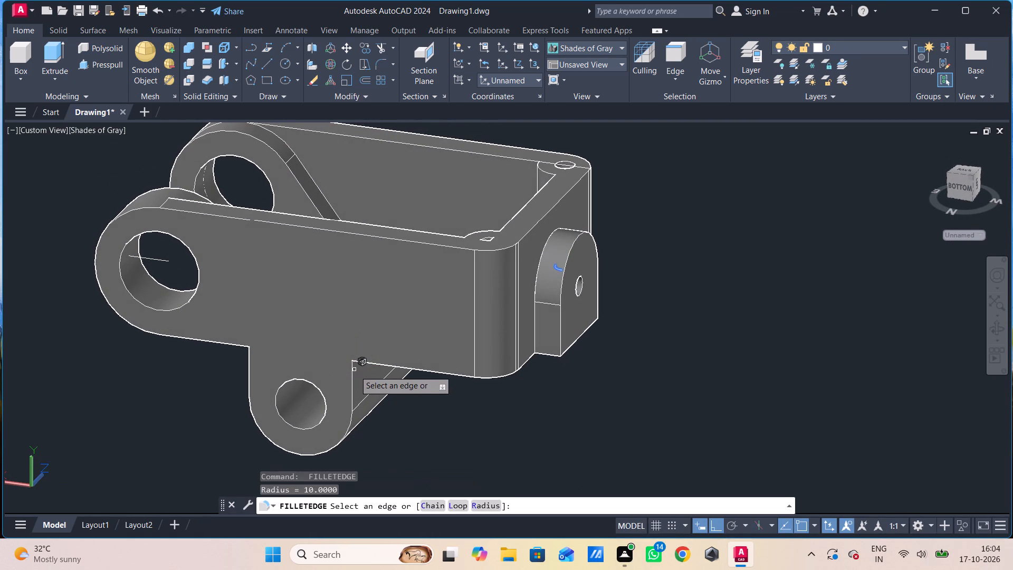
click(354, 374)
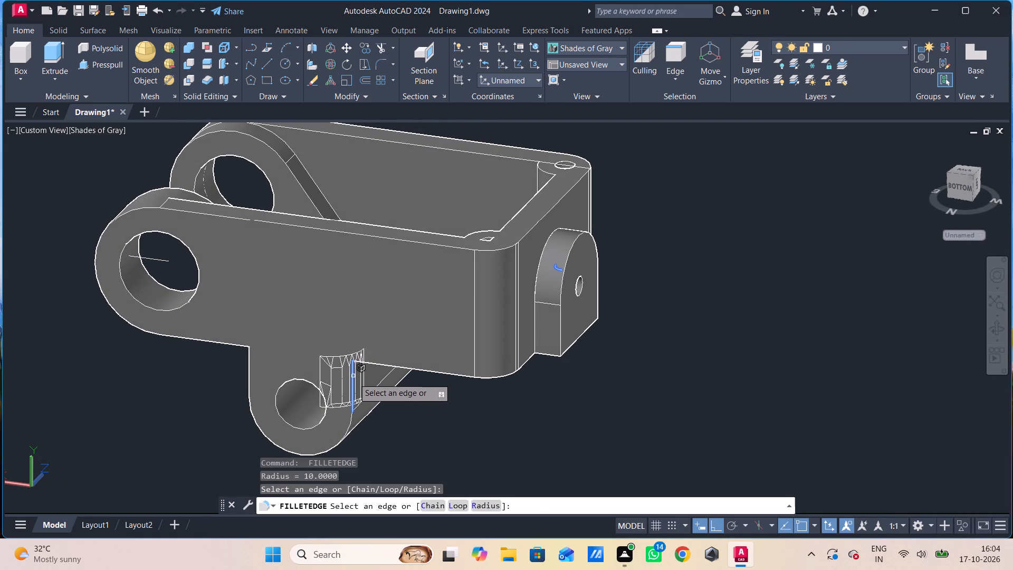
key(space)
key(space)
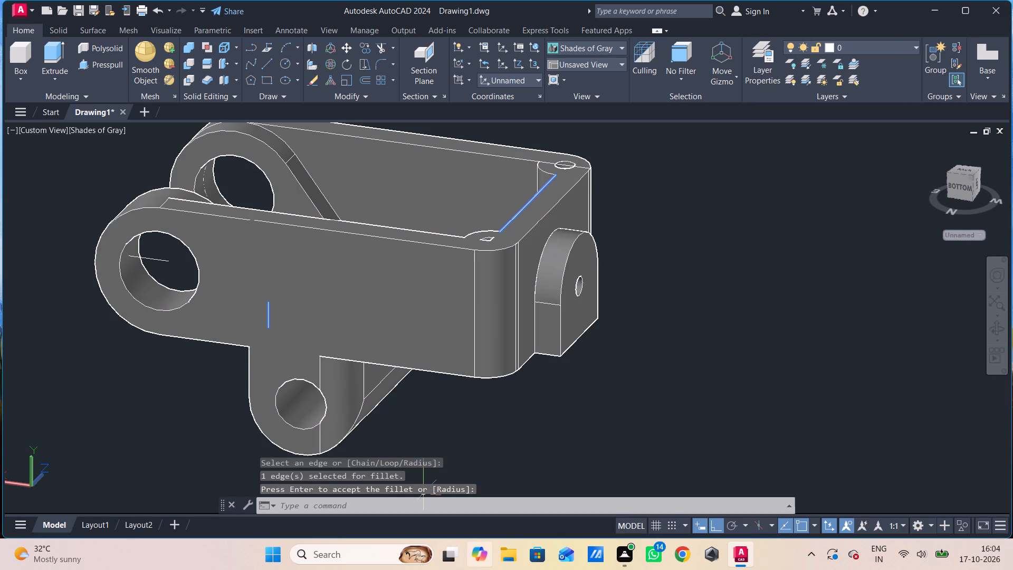
Undo the recent operations step by step, back past the edge fillets and the construction circle's erasure to before the Fillet command.
key(ctrl+z)
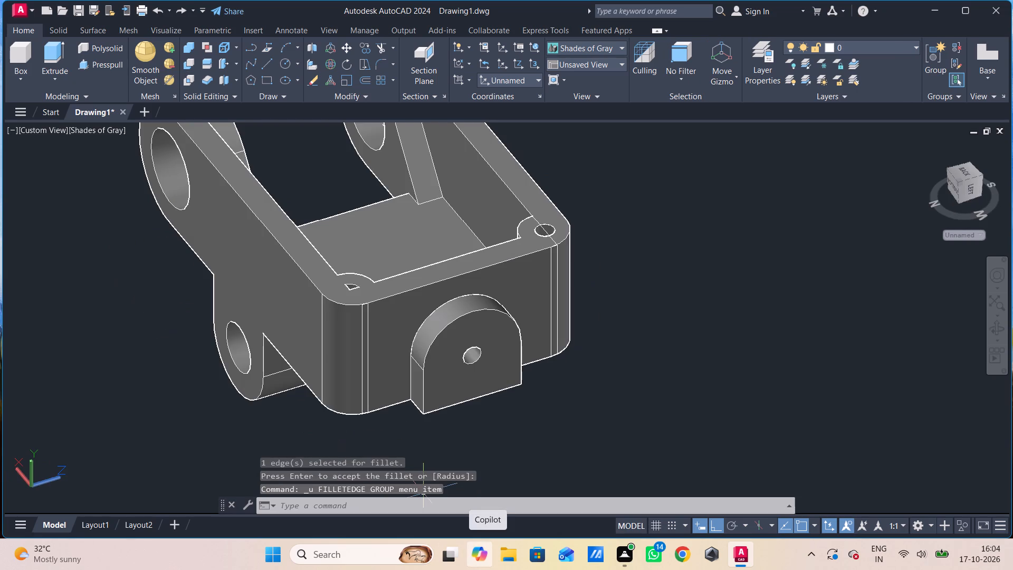
key(space)
key(space)
key(space)
key(space)
key(space)
key(space)
middle_drag(505, 545, 437, 547)
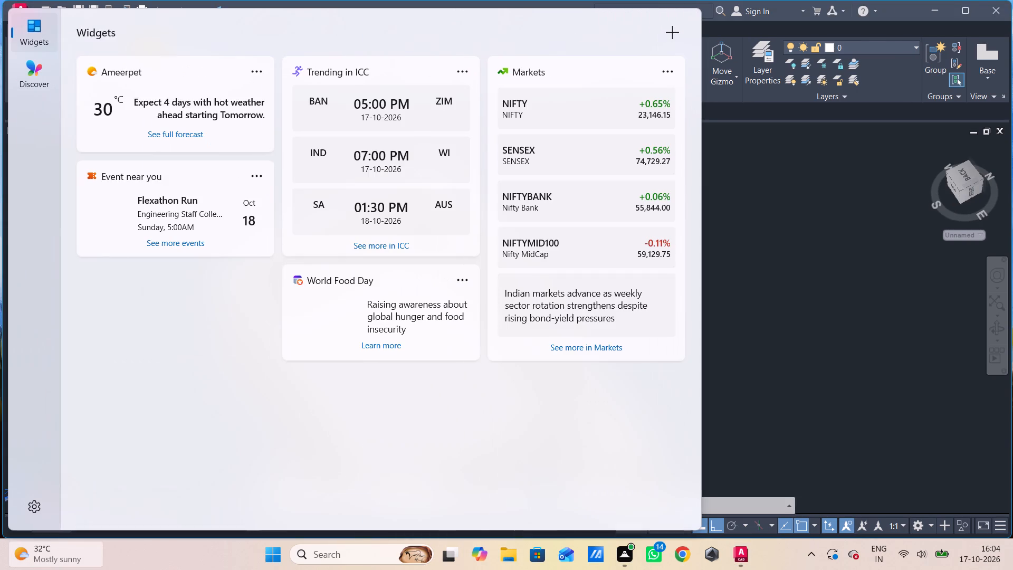
click(770, 387)
key(space)
key(space)
key(space)
key(space)
key(space)
key(space)
key(space)
key(space)
key(space)
key(space)
key(space)
key(space)
key(space)
key(space)
key(space)
key(space)
key(space)
key(space)
key(space)
middle_drag(772, 388, 675, 397)
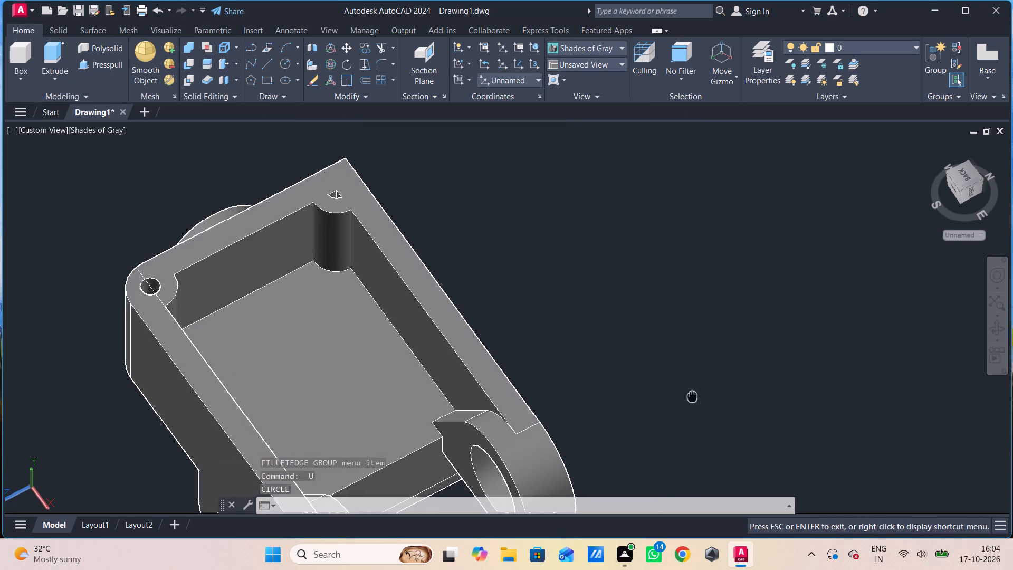
middle_drag(675, 397, 509, 376)
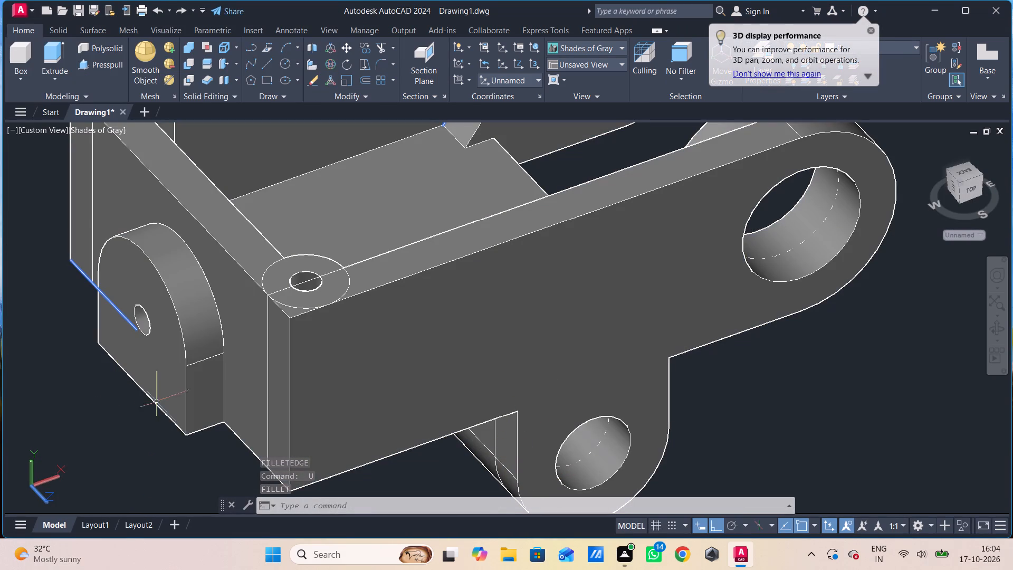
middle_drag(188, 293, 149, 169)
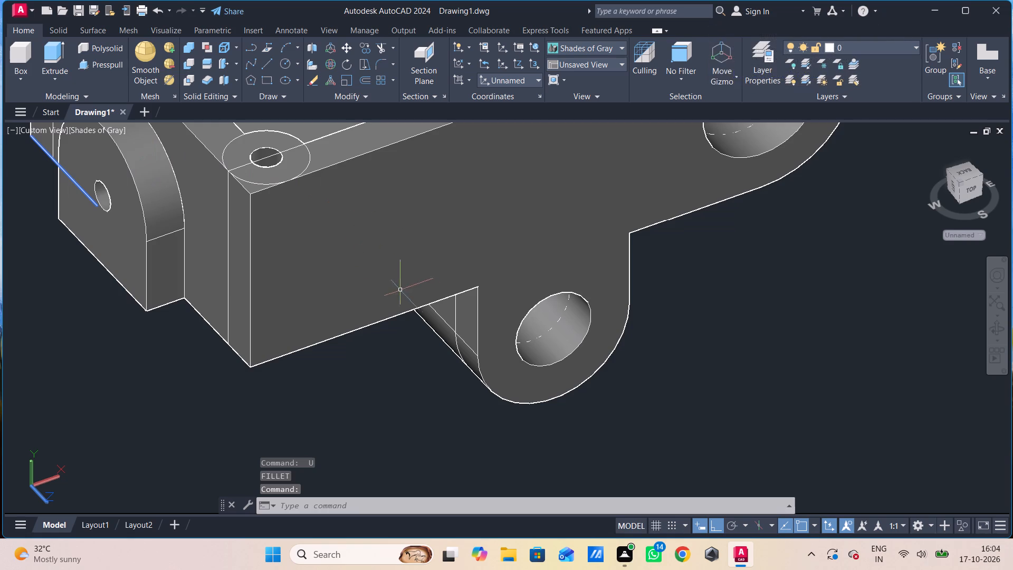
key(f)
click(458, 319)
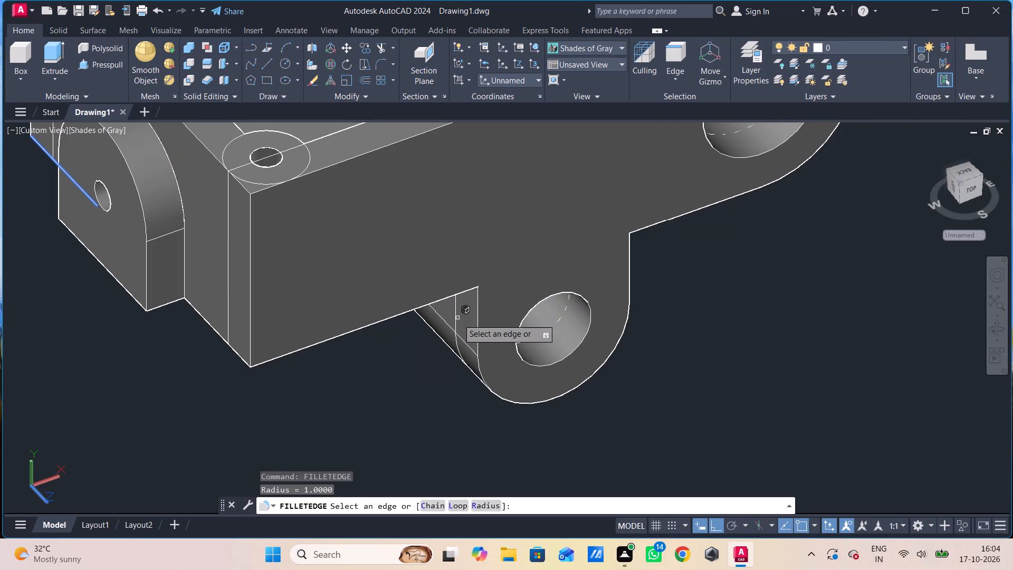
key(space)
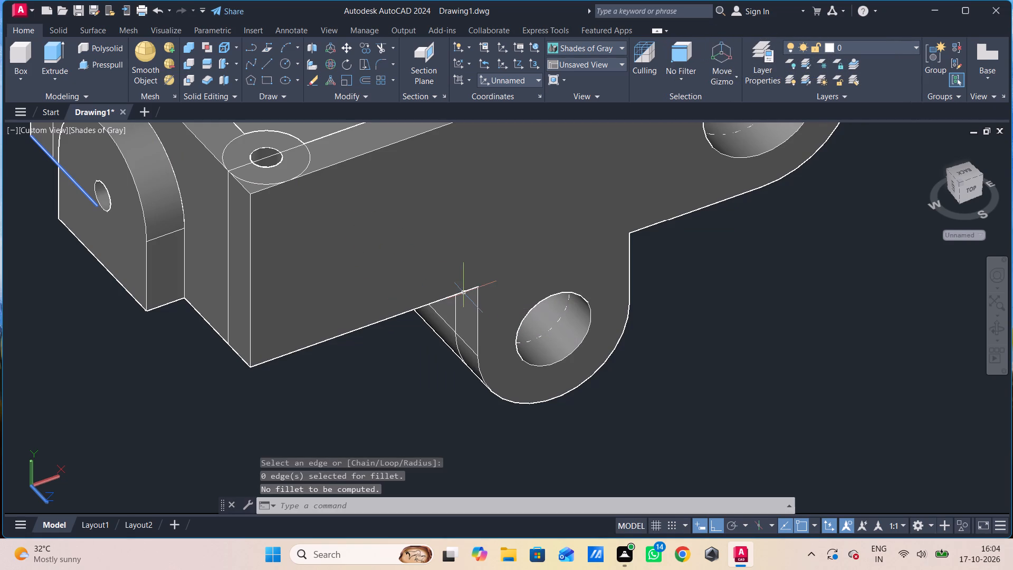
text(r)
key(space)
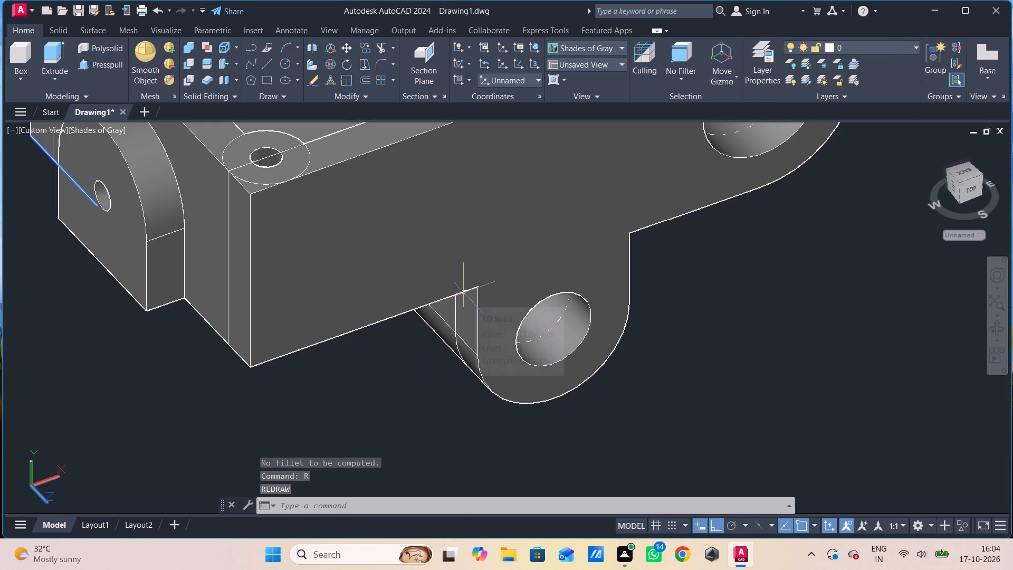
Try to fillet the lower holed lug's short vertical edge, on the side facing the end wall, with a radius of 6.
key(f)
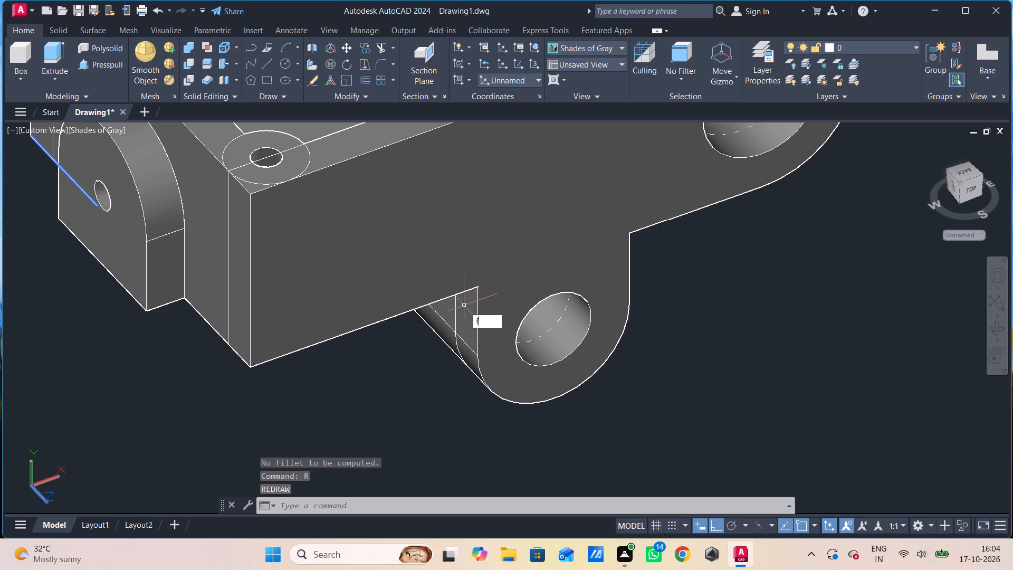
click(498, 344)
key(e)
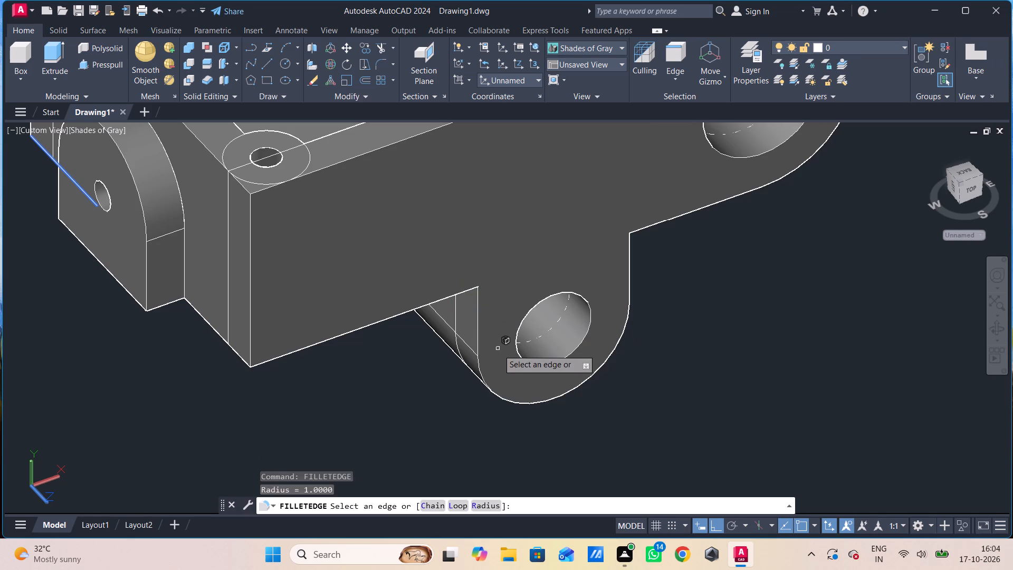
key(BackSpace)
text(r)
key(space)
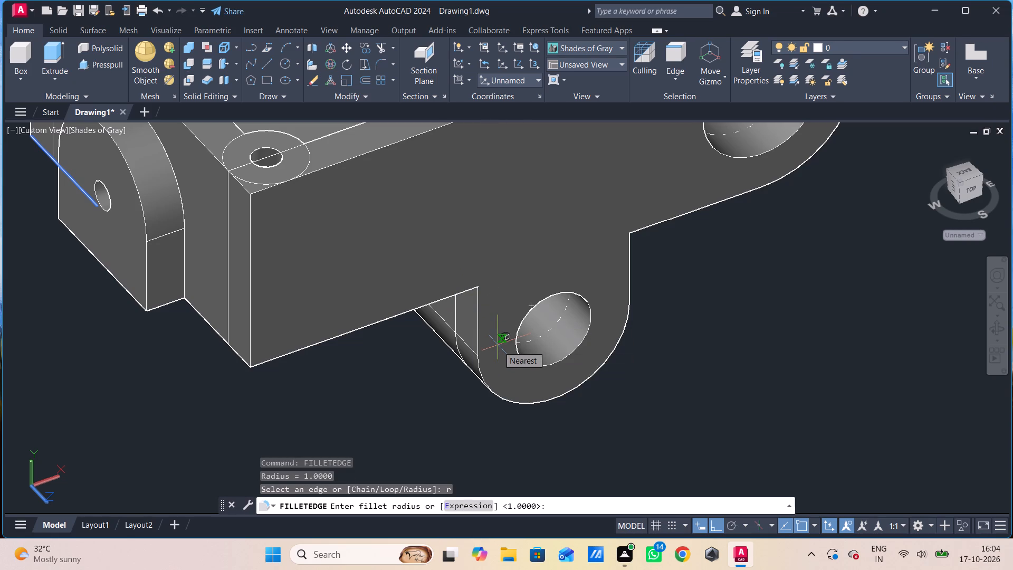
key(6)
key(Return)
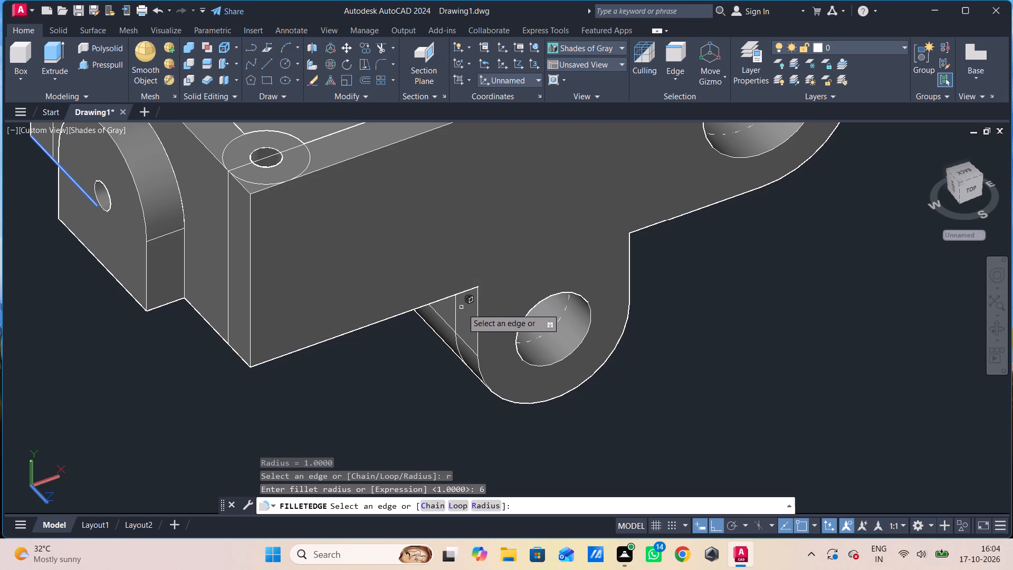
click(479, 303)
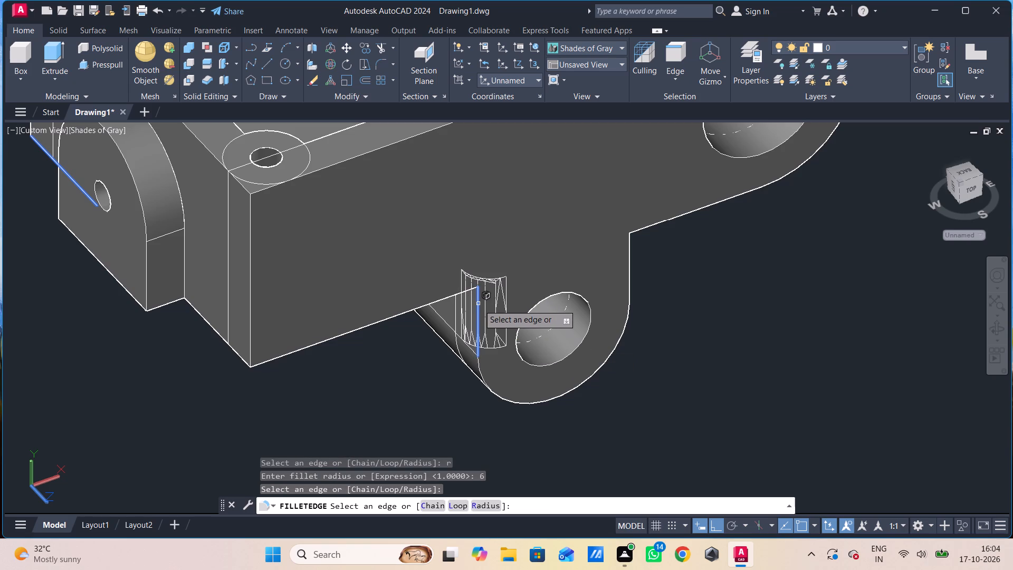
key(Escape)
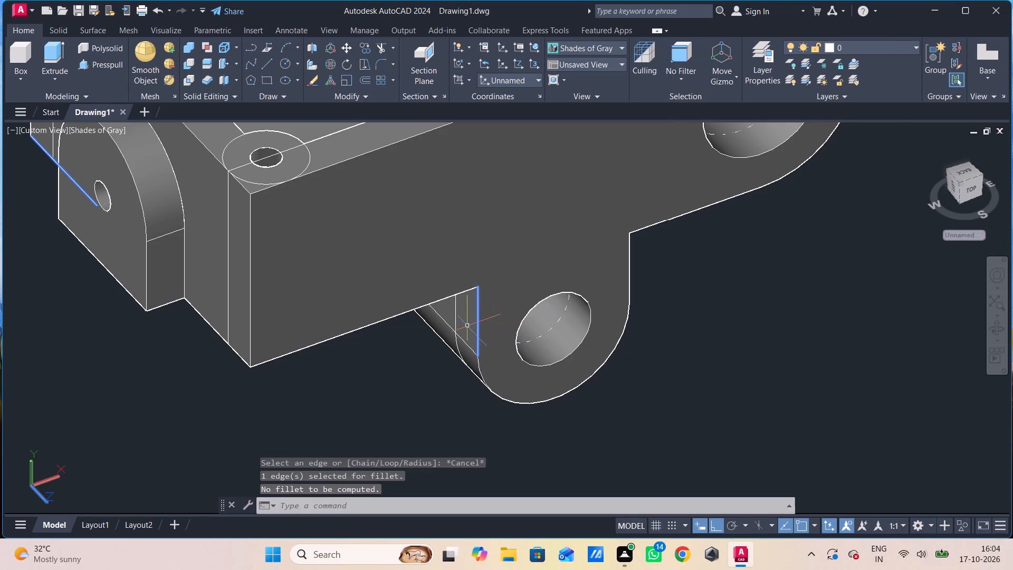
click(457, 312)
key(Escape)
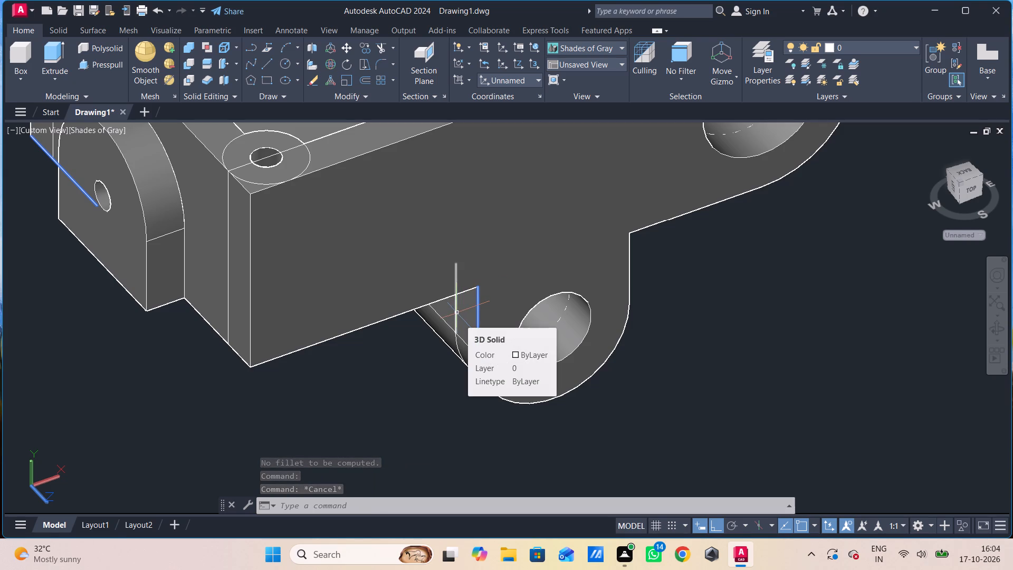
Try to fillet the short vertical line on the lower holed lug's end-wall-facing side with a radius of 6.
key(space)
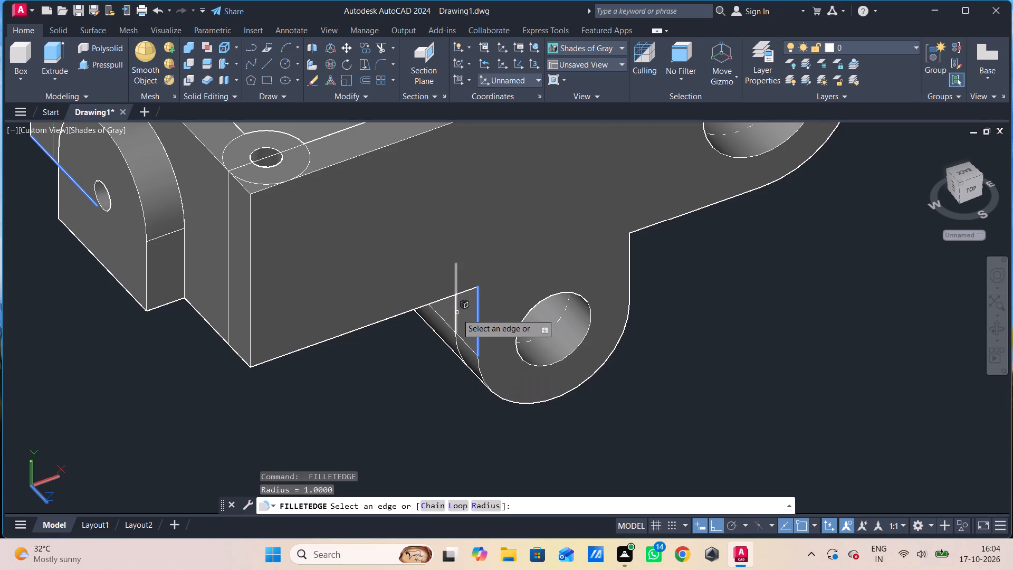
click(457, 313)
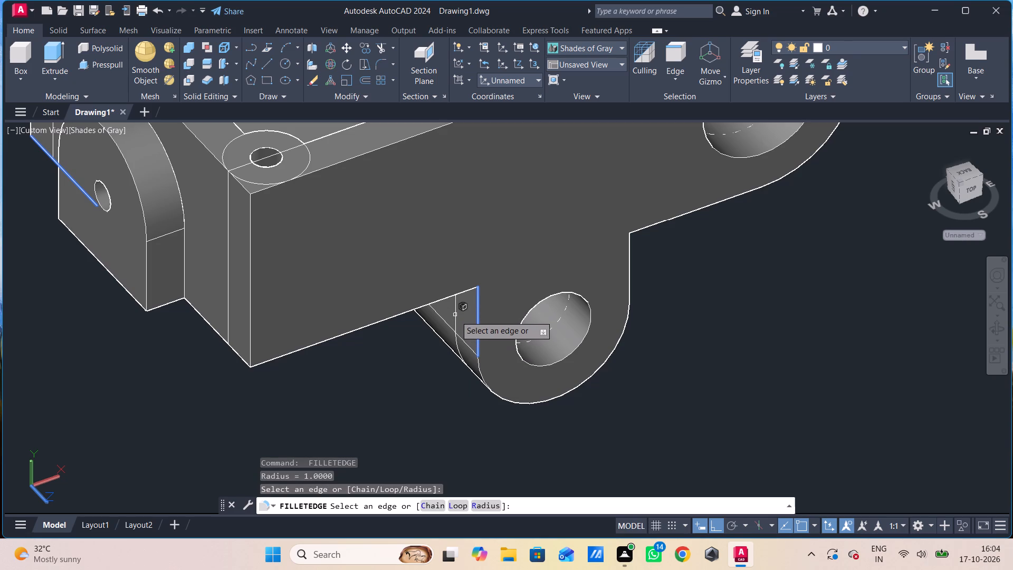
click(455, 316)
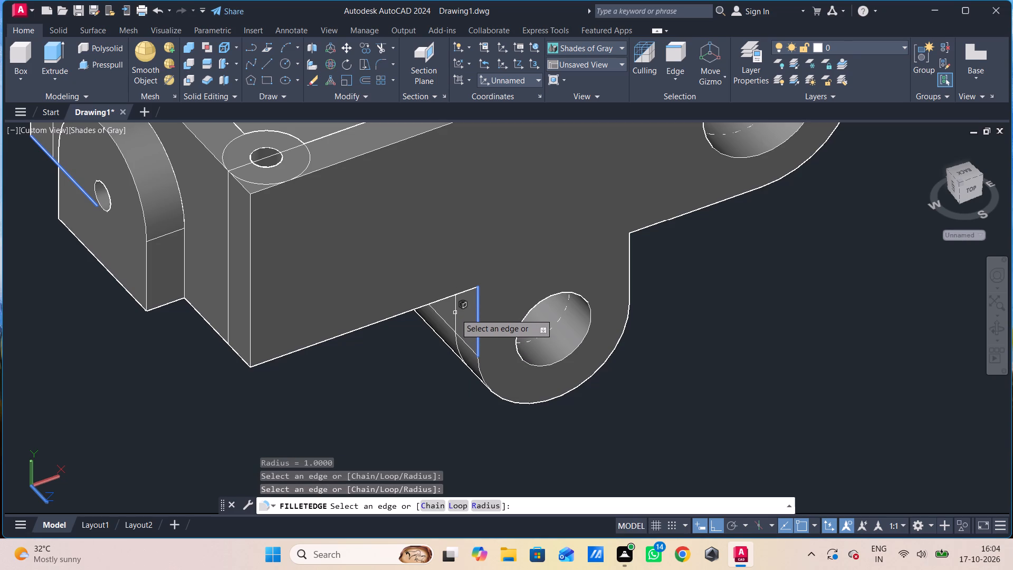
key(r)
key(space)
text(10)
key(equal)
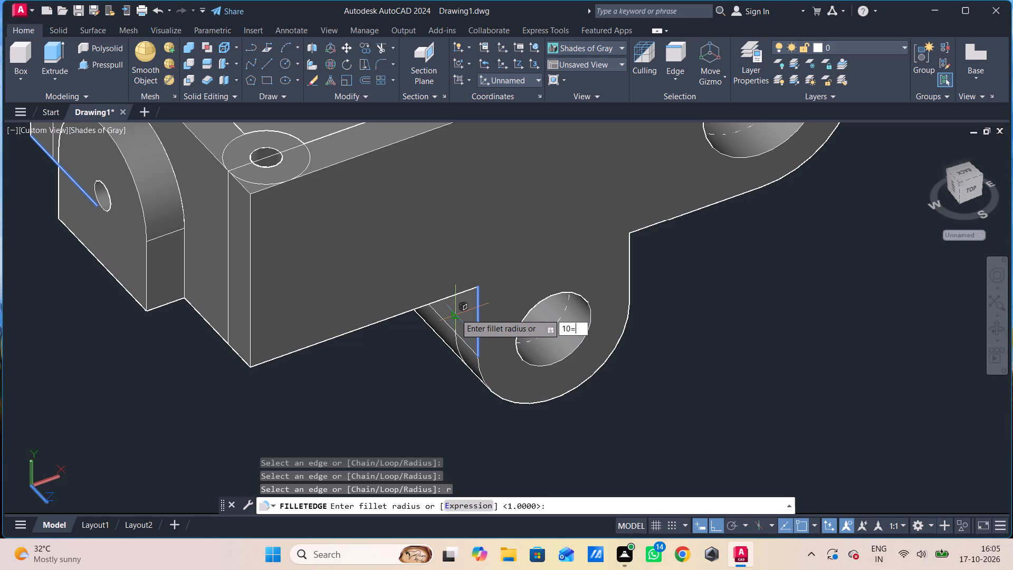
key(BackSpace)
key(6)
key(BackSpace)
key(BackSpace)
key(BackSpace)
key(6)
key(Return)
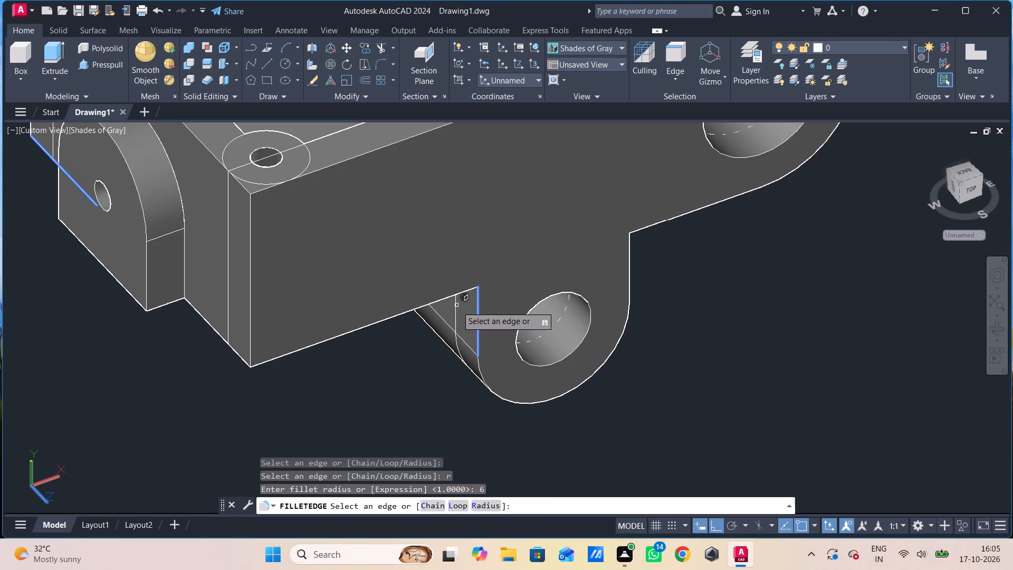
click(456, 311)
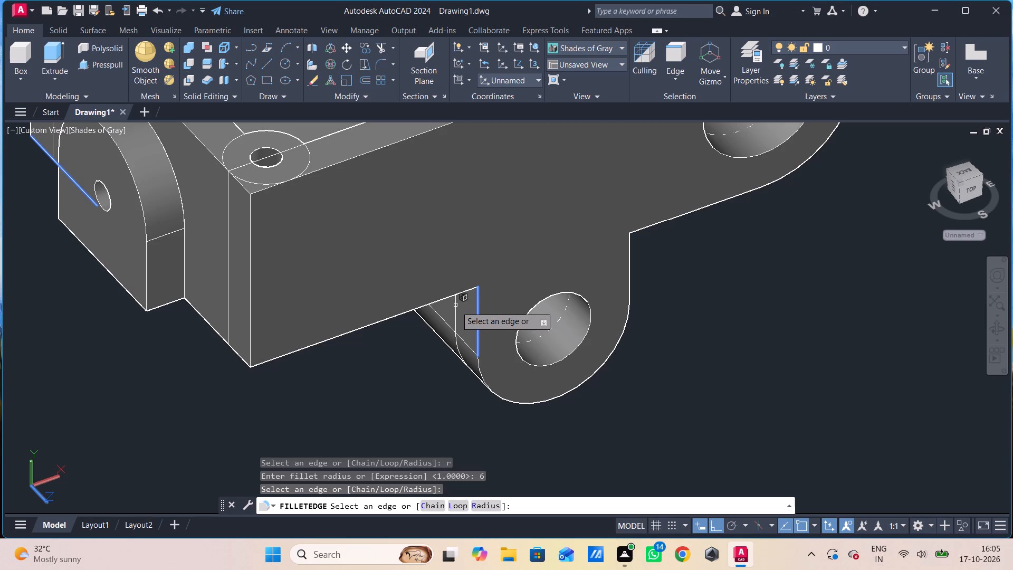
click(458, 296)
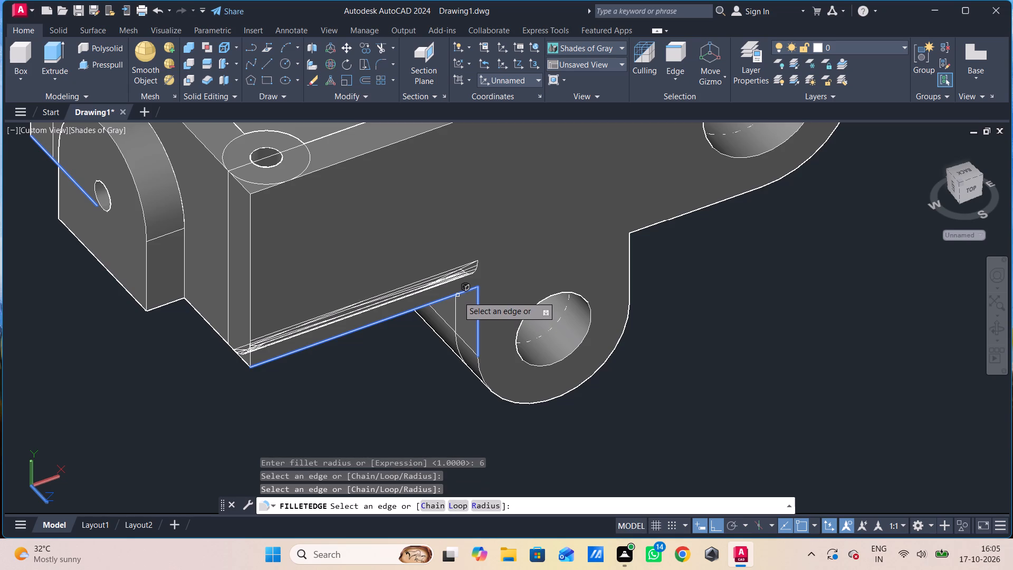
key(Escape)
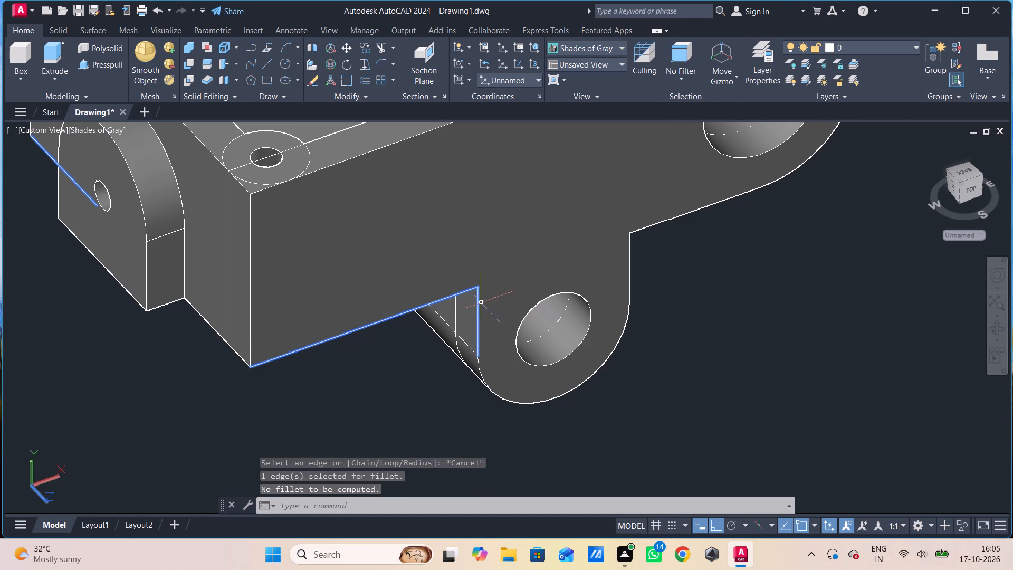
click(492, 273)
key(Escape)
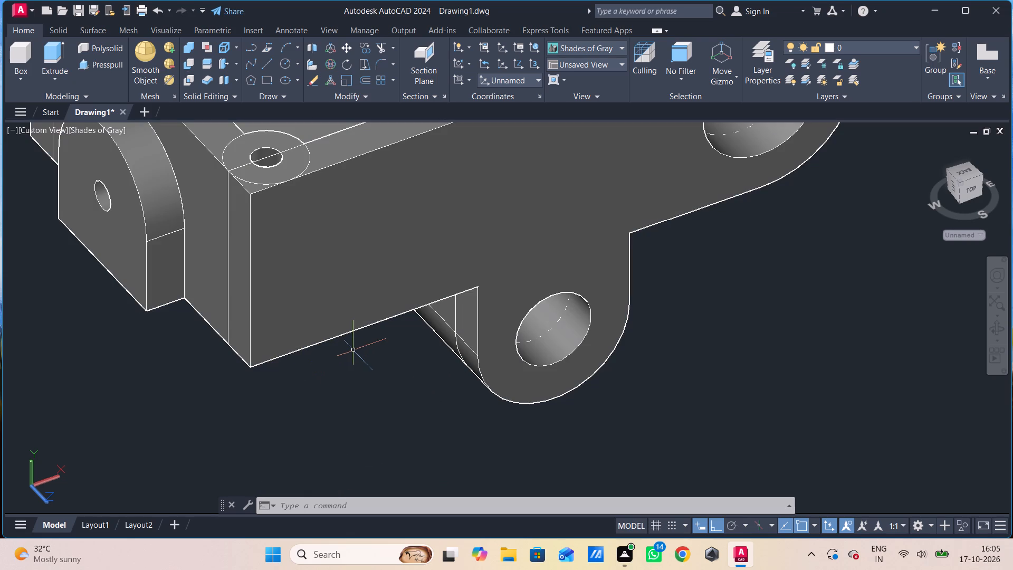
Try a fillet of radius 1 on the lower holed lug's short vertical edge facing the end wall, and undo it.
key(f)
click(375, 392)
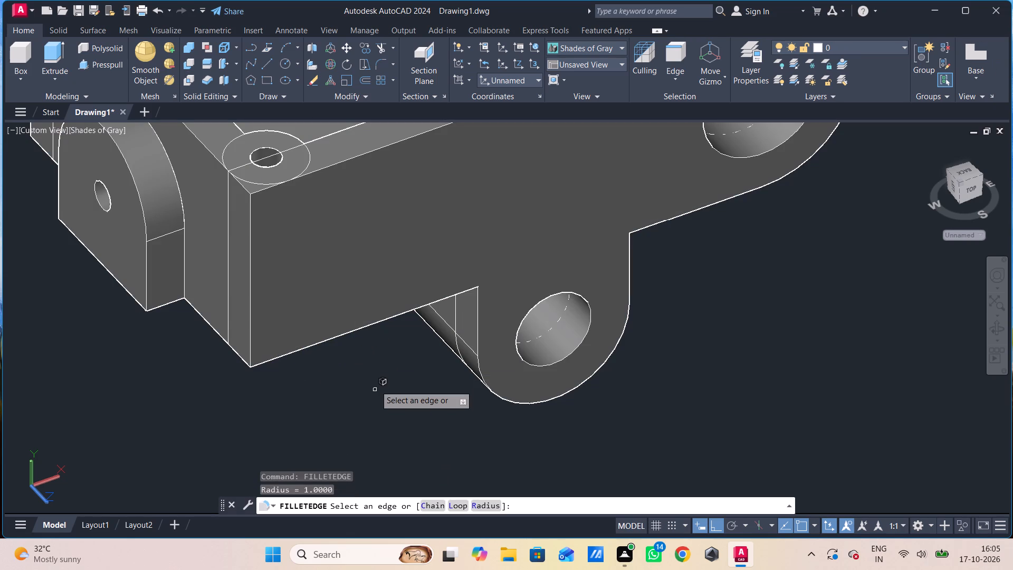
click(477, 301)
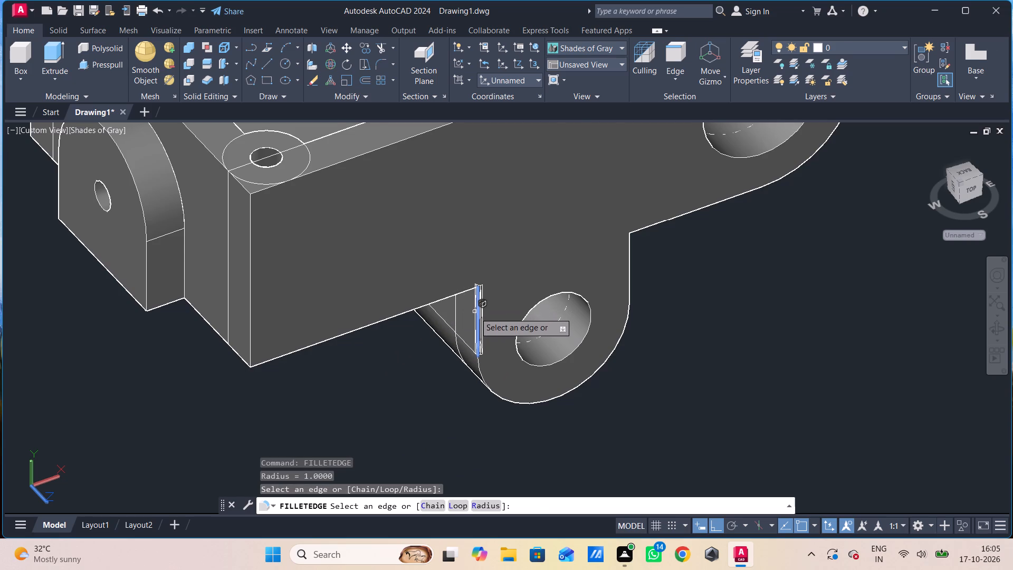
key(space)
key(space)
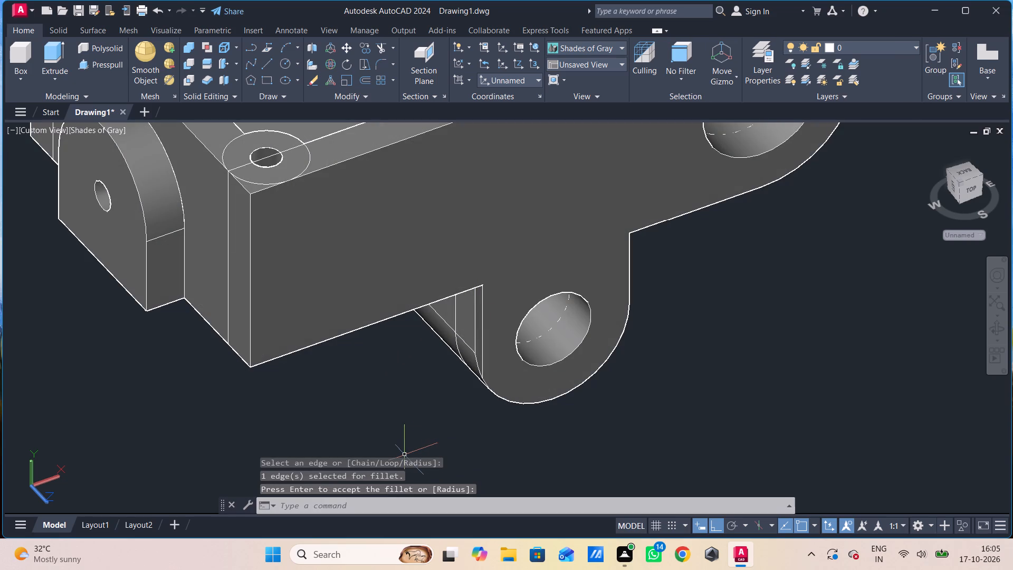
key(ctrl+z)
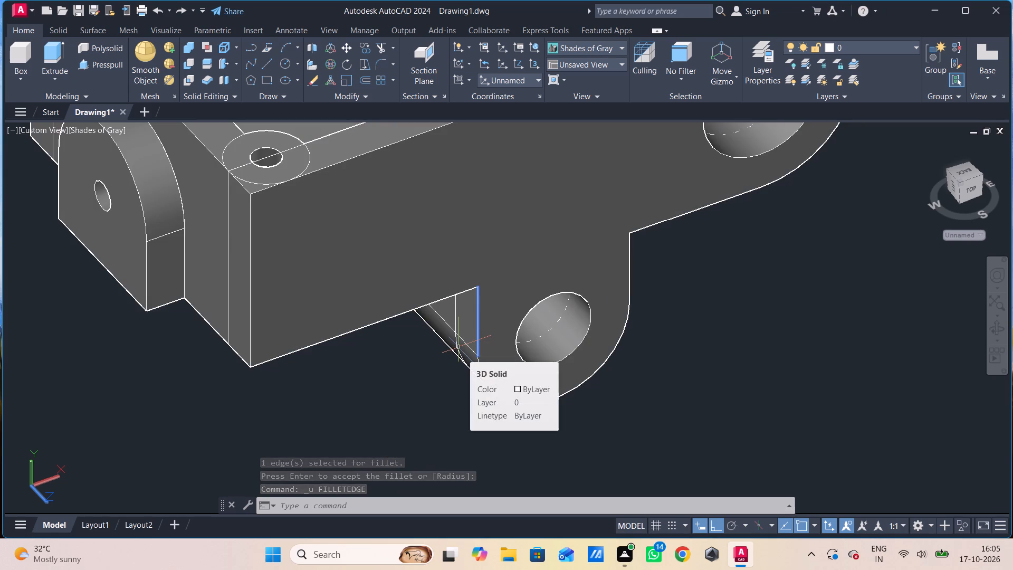
Fillet the long inner corner edge where the lower holed lug meets the base's underside with a radius of 10.
key(f)
click(480, 384)
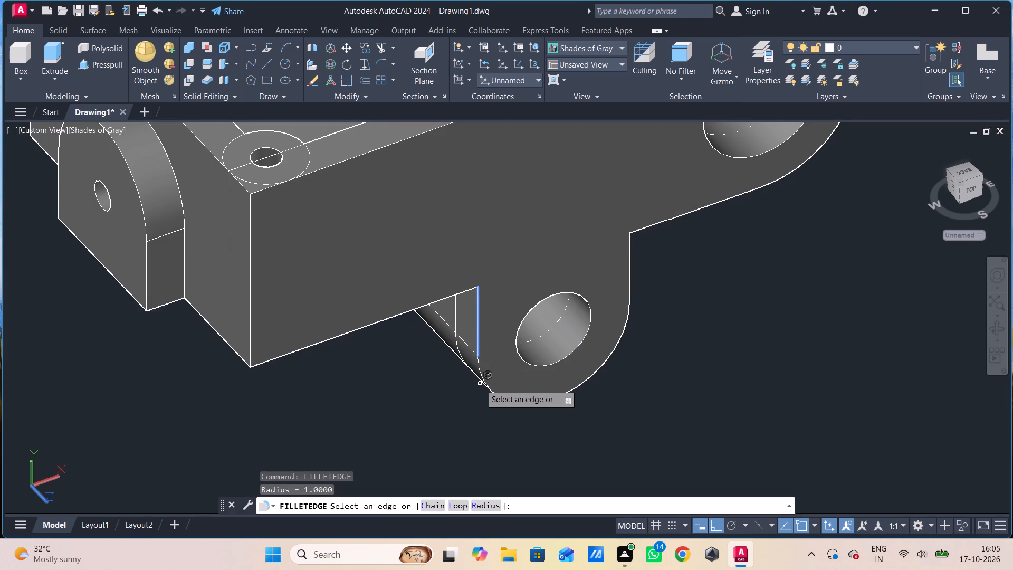
shift+middle_drag(480, 384, 524, 278)
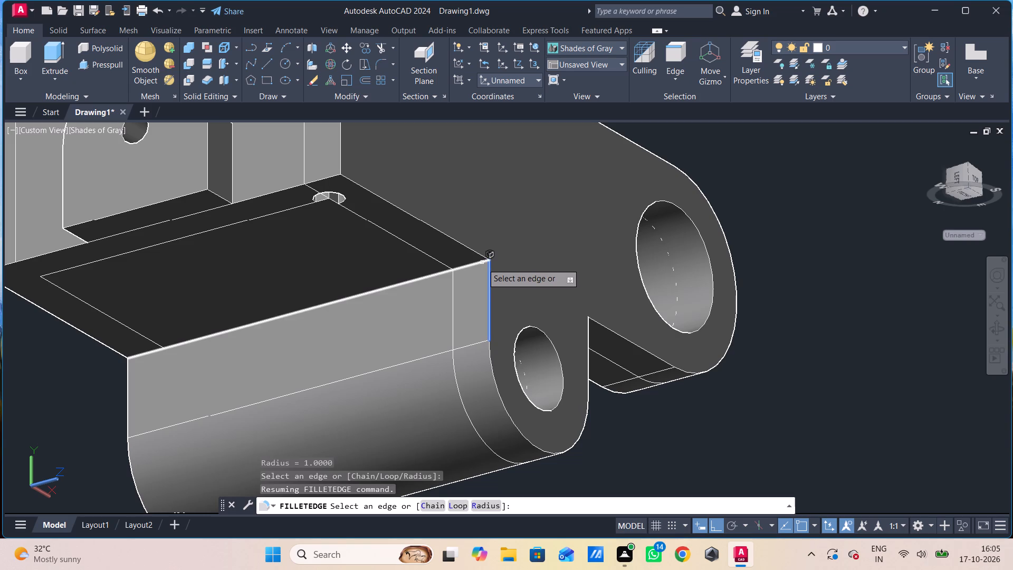
click(482, 263)
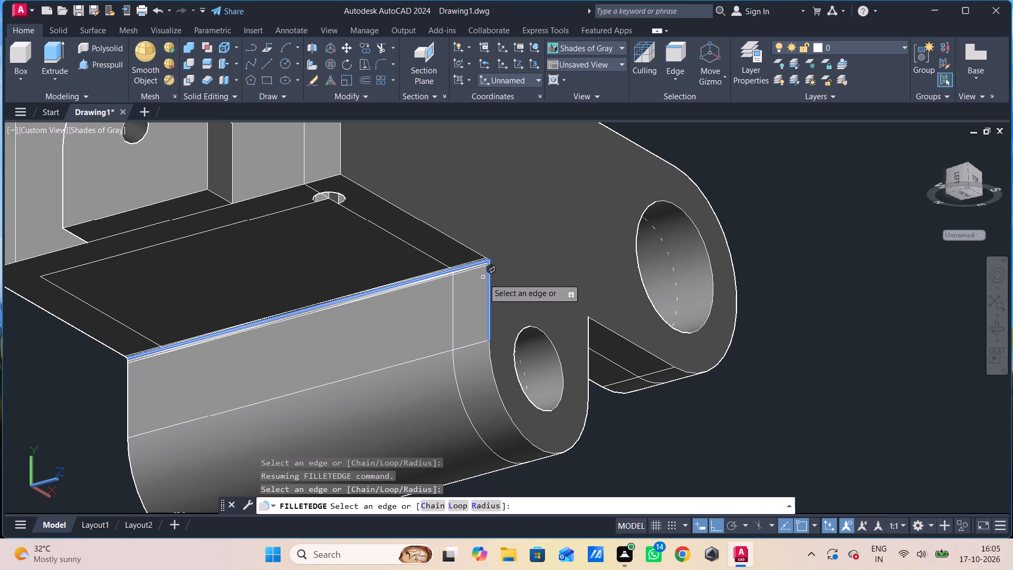
text(r)
key(space)
text(10)
key(Return)
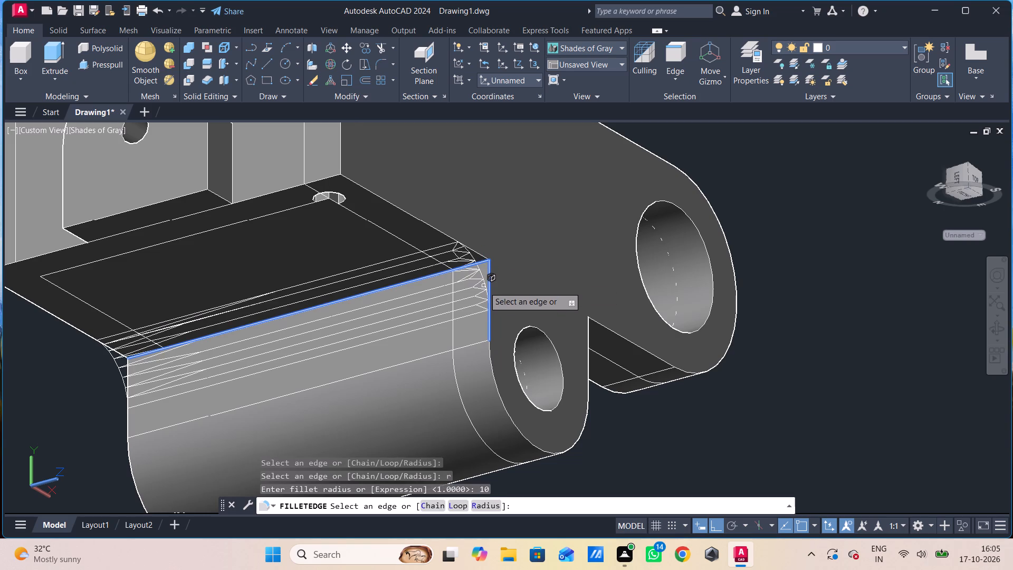
key(Return)
key(Return)
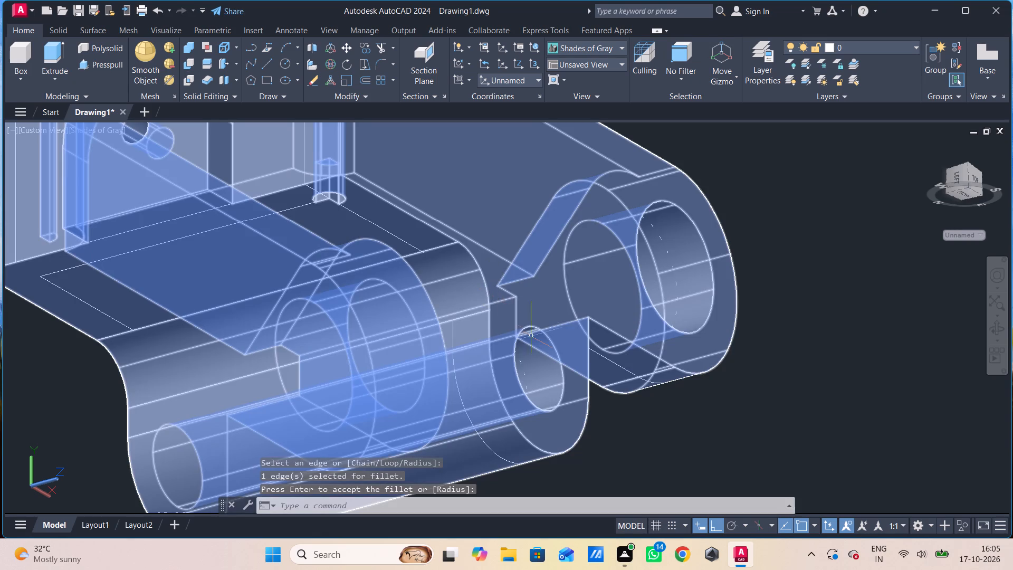
On the lug's opposite side, fillet the short inner corner edge below one large-holed arm with a radius of 10.
shift+middle_drag(644, 362, 563, 367)
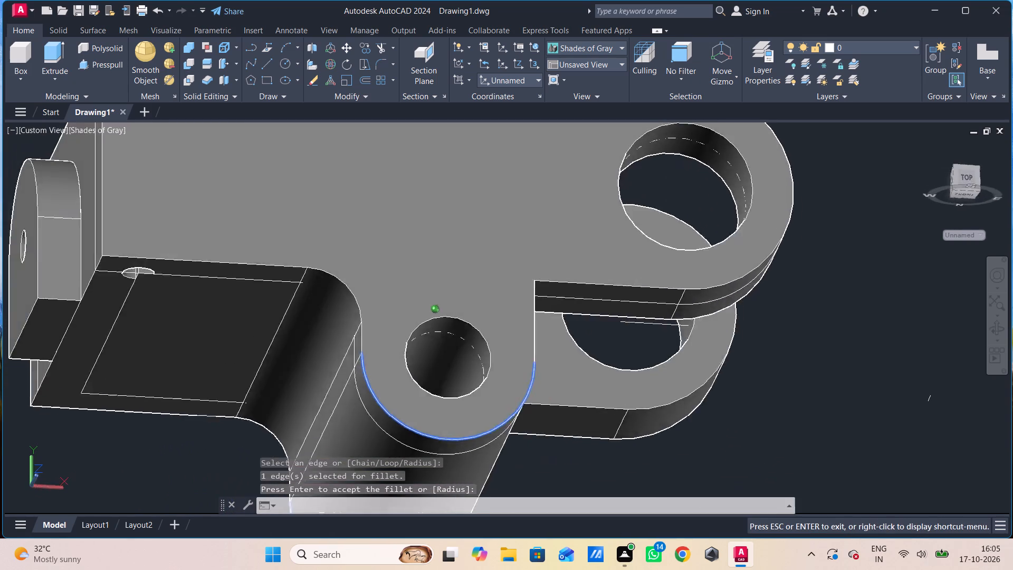
shift+middle_drag(563, 367, 405, 345)
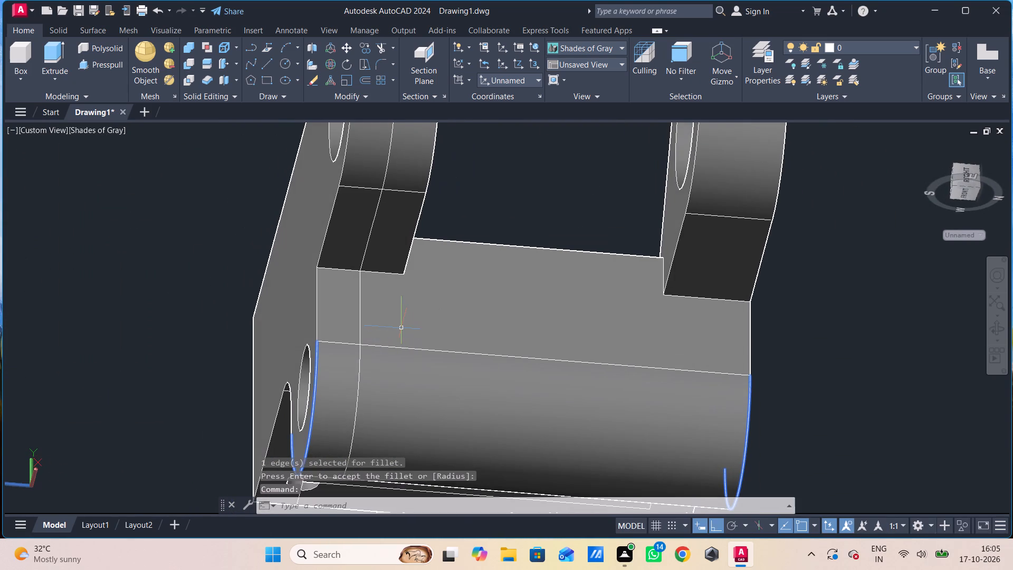
key(f)
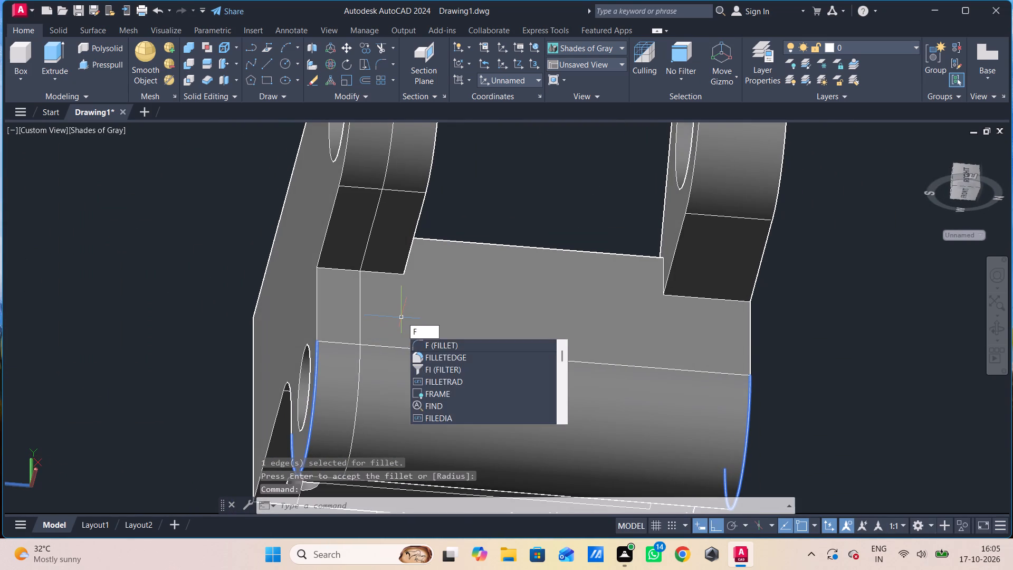
click(426, 351)
text(r)
key(space)
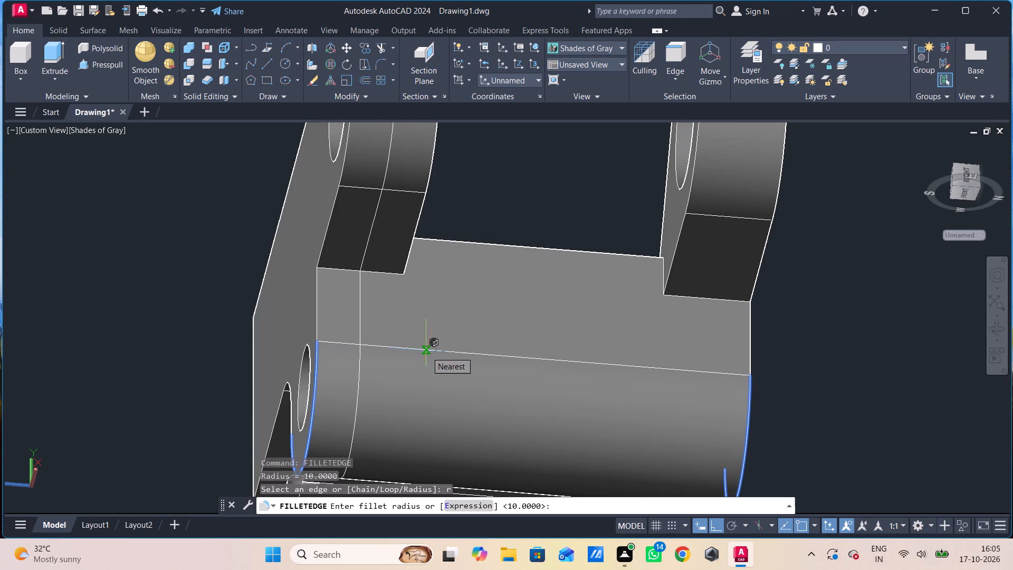
key(Return)
click(345, 270)
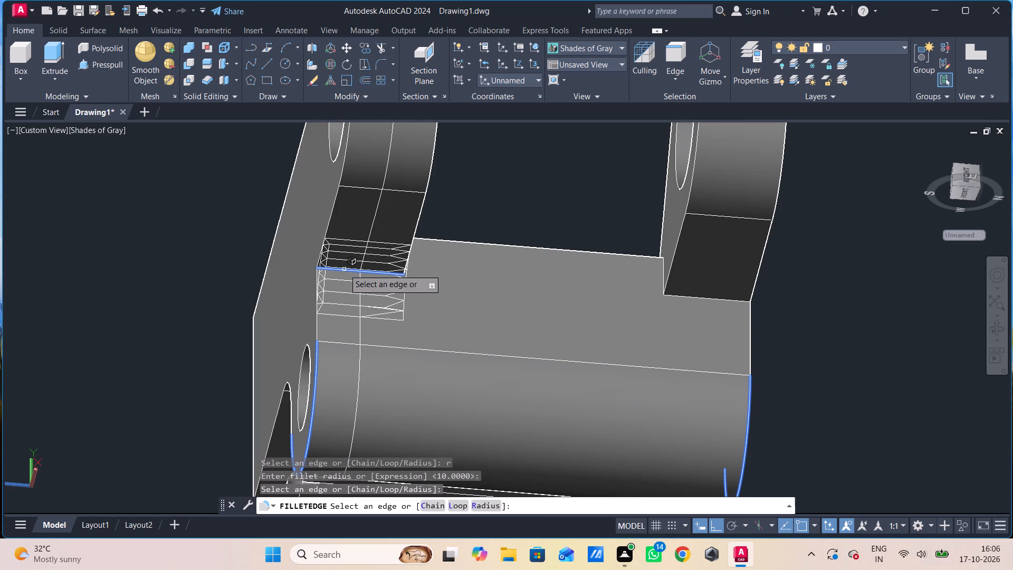
key(Return)
key(Return)
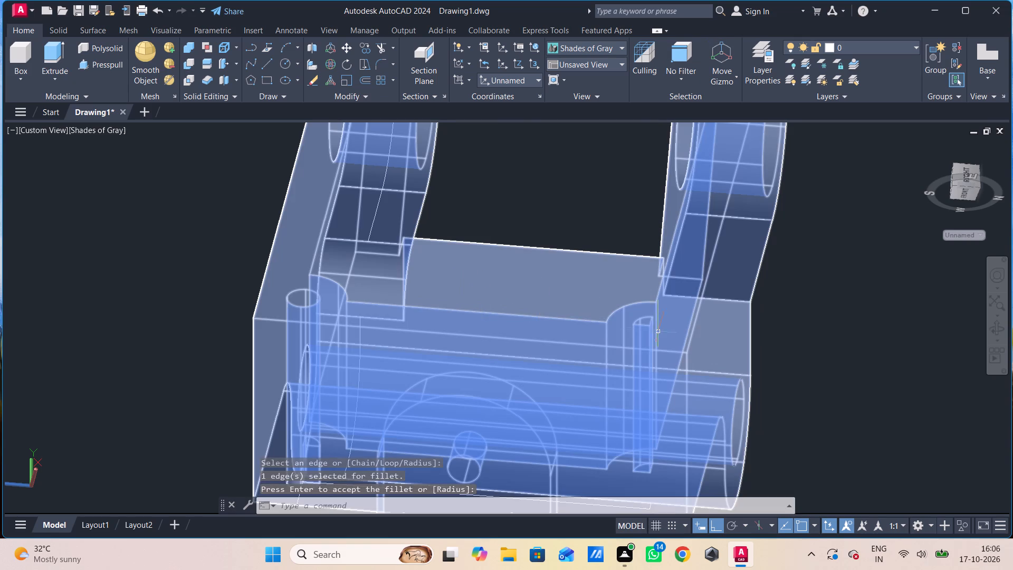
Fillet the matching short inner corner edge below the other large-holed arm with a radius of 10.
key(space)
click(710, 299)
key(space)
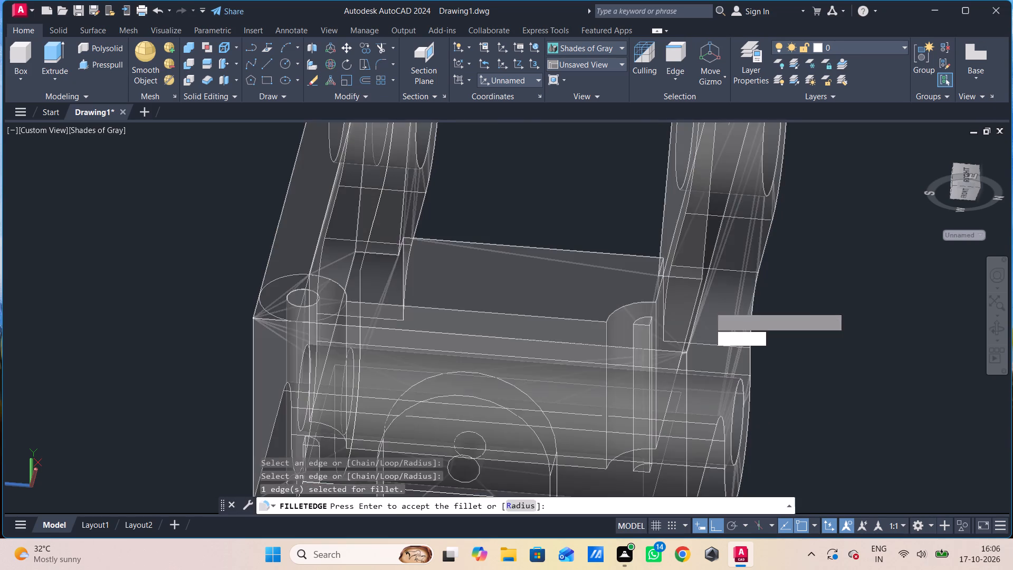
key(space)
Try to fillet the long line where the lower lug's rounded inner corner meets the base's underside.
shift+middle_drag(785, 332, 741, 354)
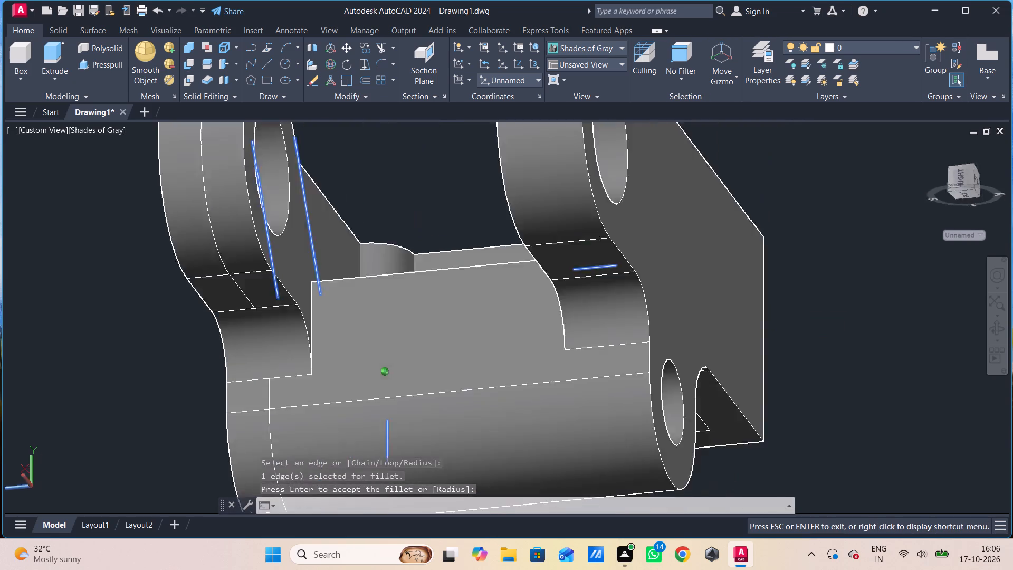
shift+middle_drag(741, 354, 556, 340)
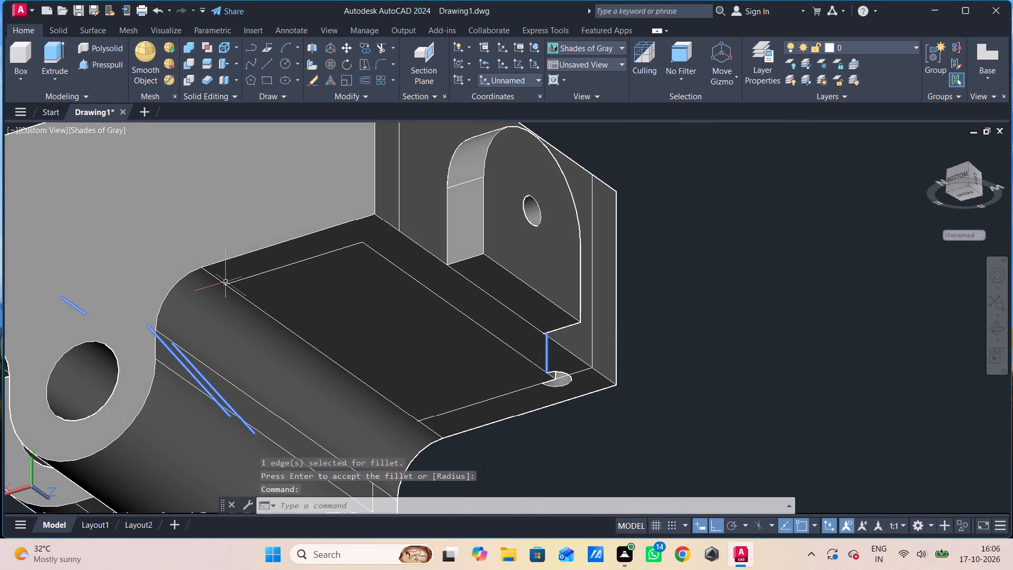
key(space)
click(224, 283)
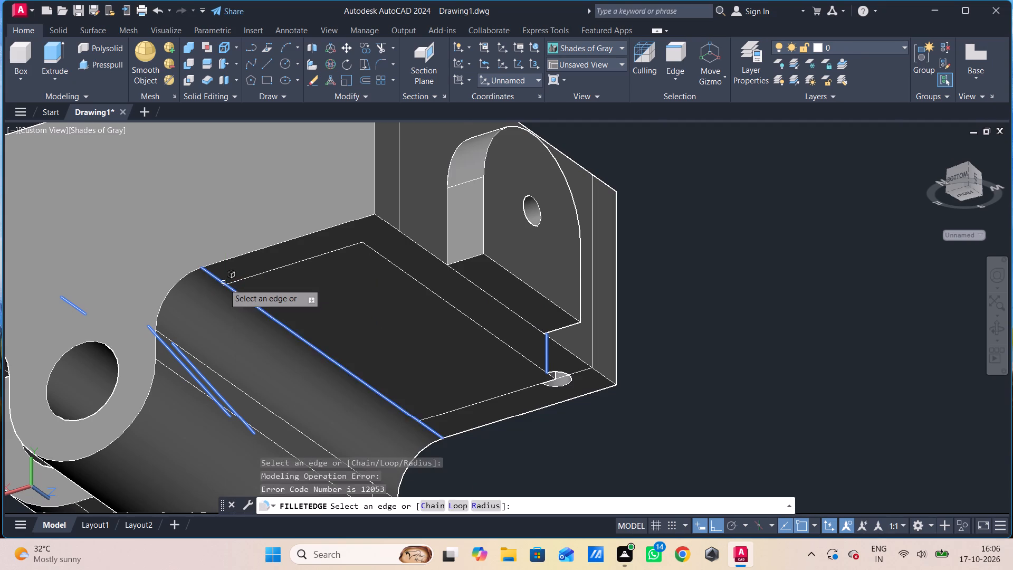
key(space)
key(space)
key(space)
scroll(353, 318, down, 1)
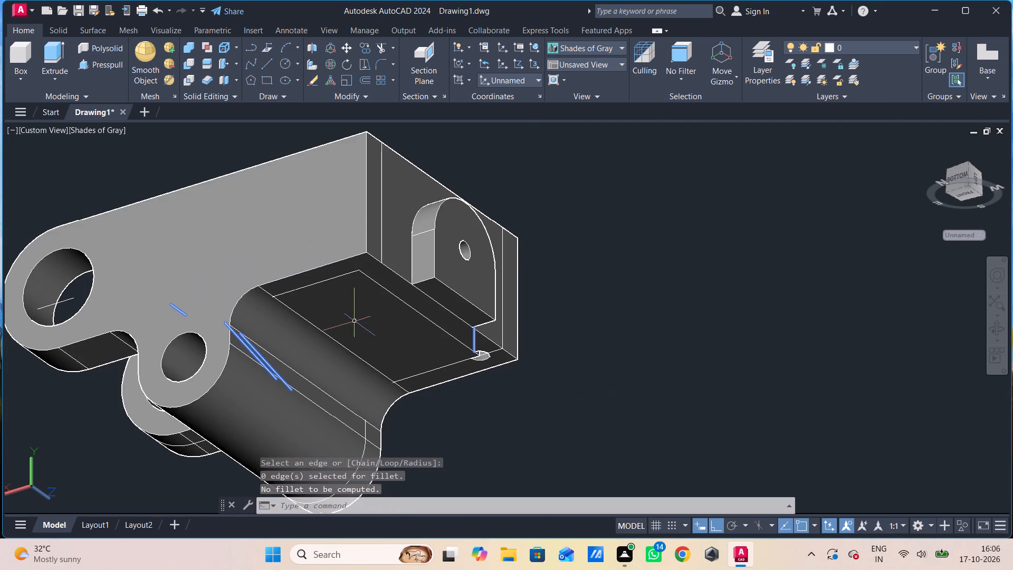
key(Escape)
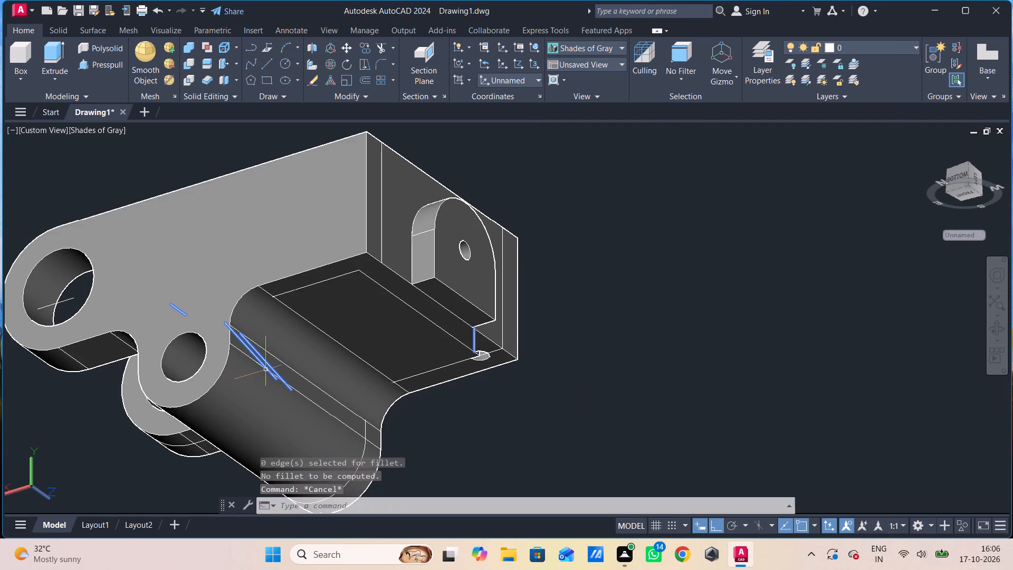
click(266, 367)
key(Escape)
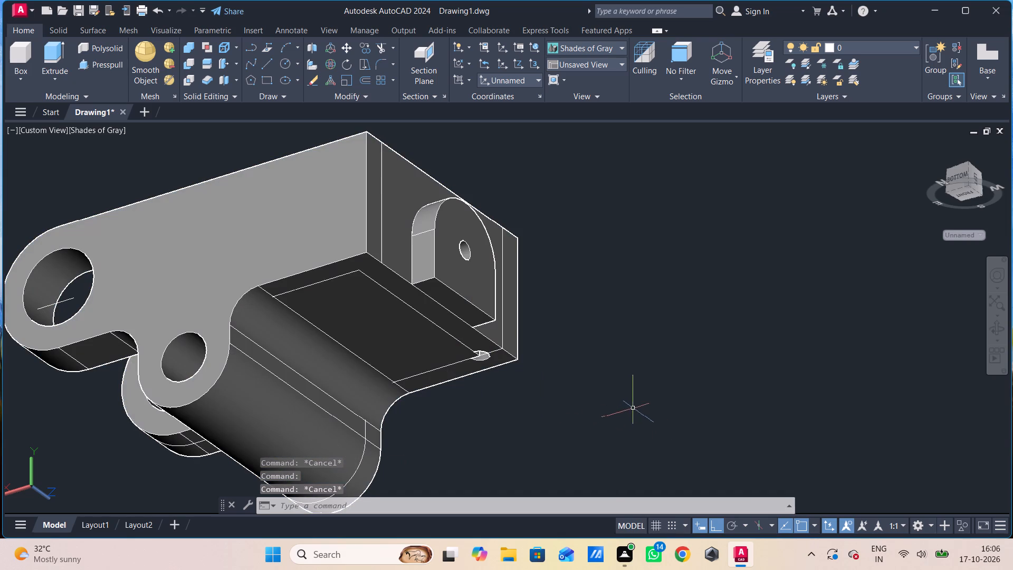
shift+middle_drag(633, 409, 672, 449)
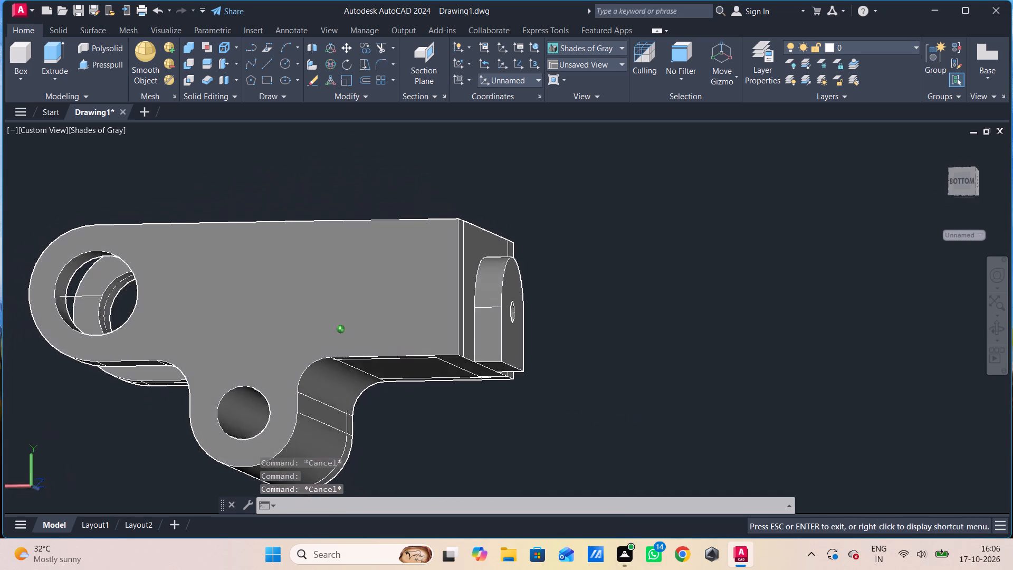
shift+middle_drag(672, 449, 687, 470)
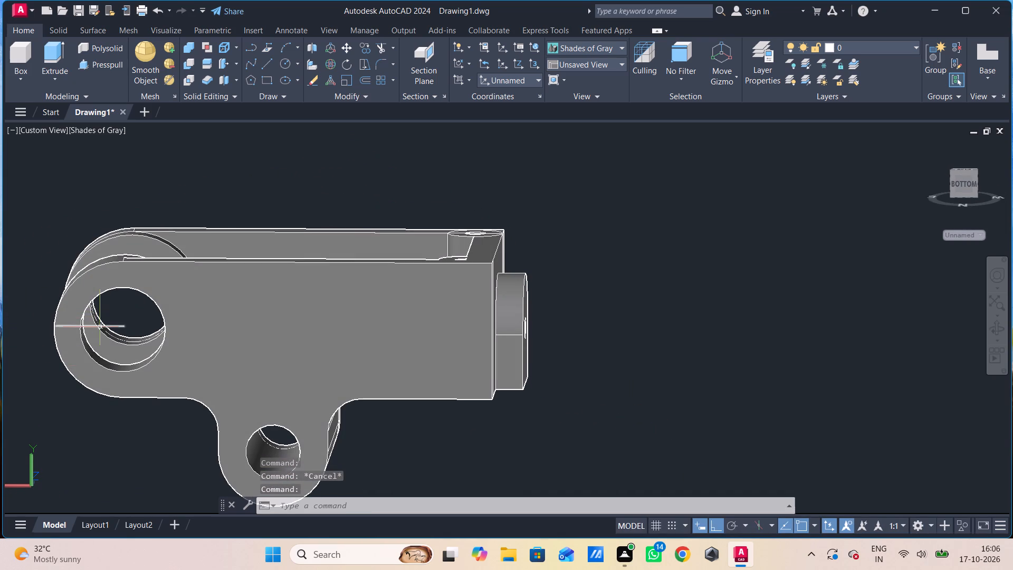
Erase the stray short line lying across the large hole of one arm.
click(100, 328)
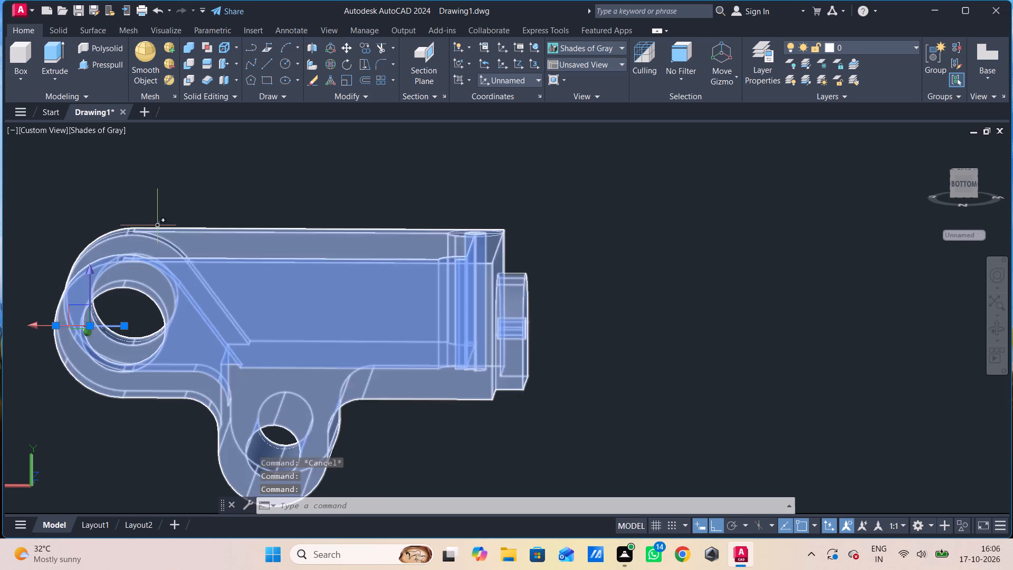
key(Delete)
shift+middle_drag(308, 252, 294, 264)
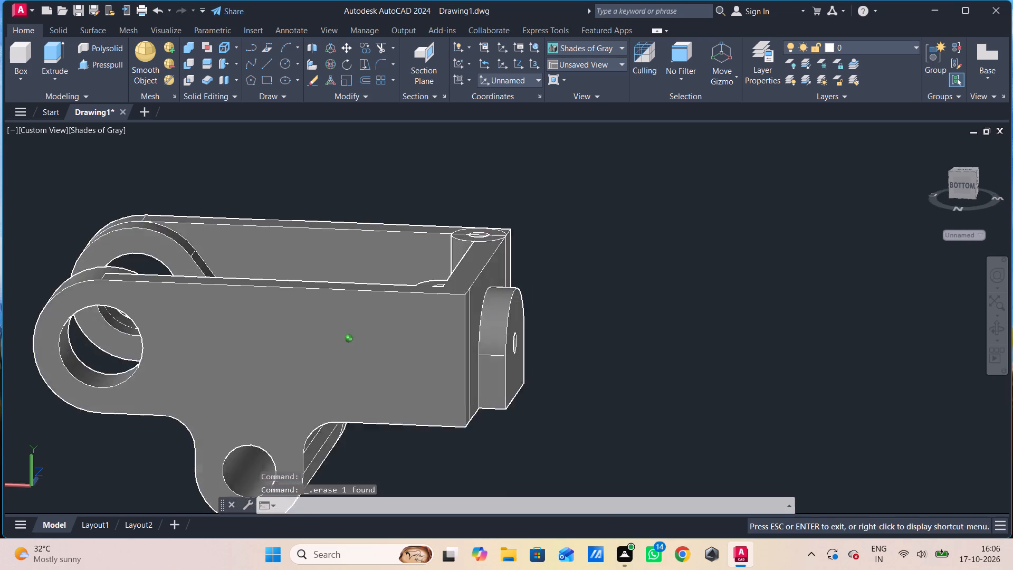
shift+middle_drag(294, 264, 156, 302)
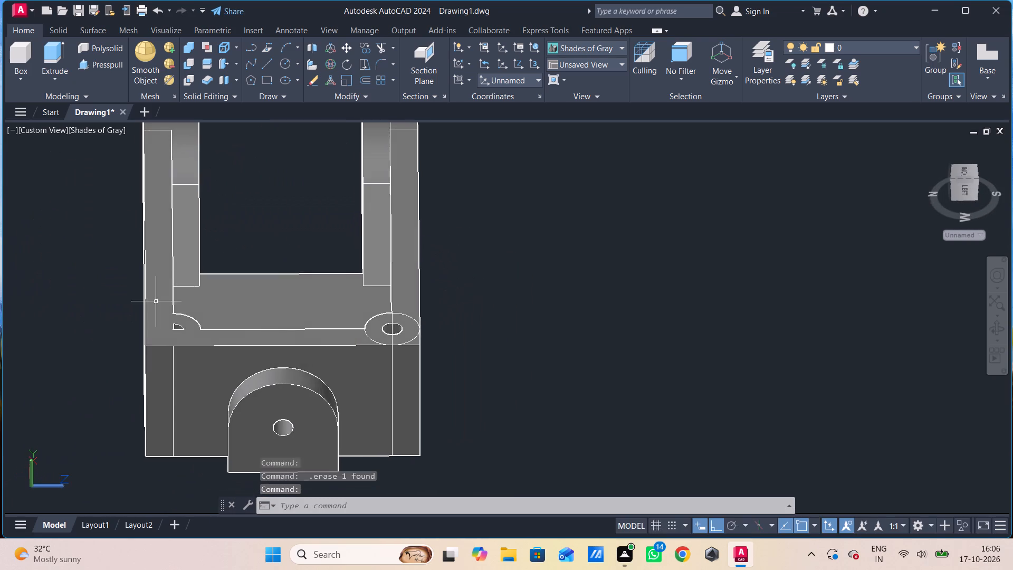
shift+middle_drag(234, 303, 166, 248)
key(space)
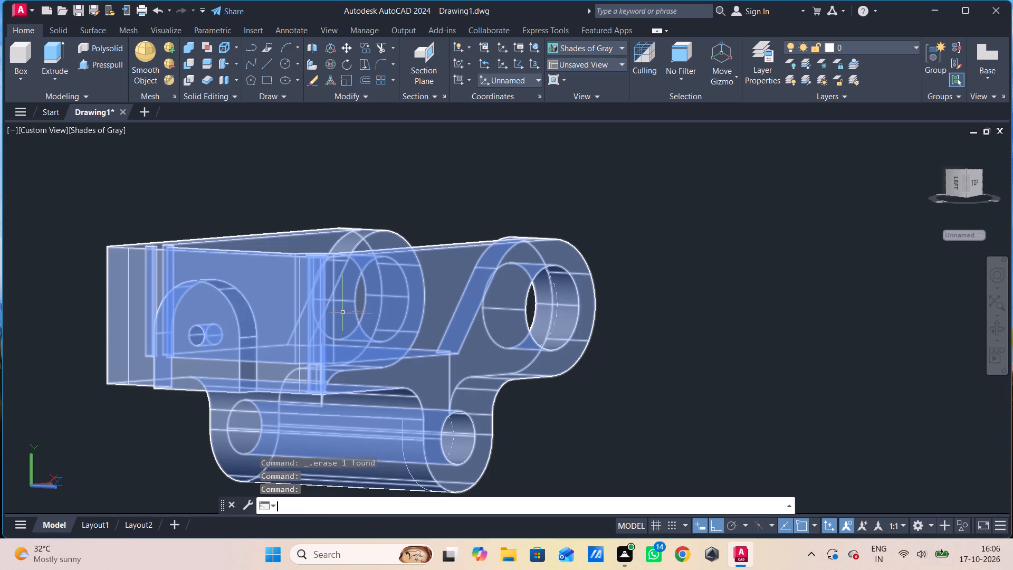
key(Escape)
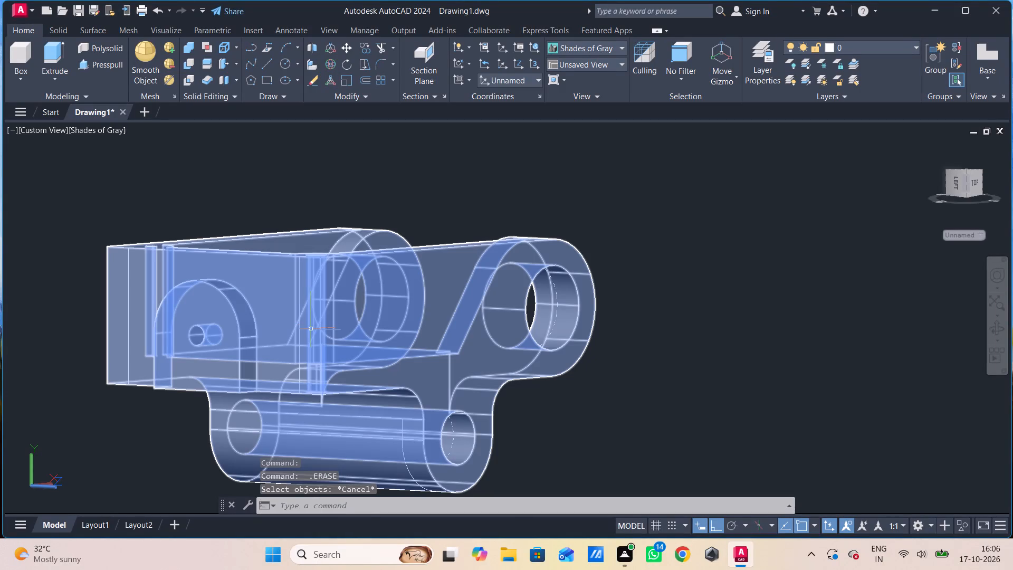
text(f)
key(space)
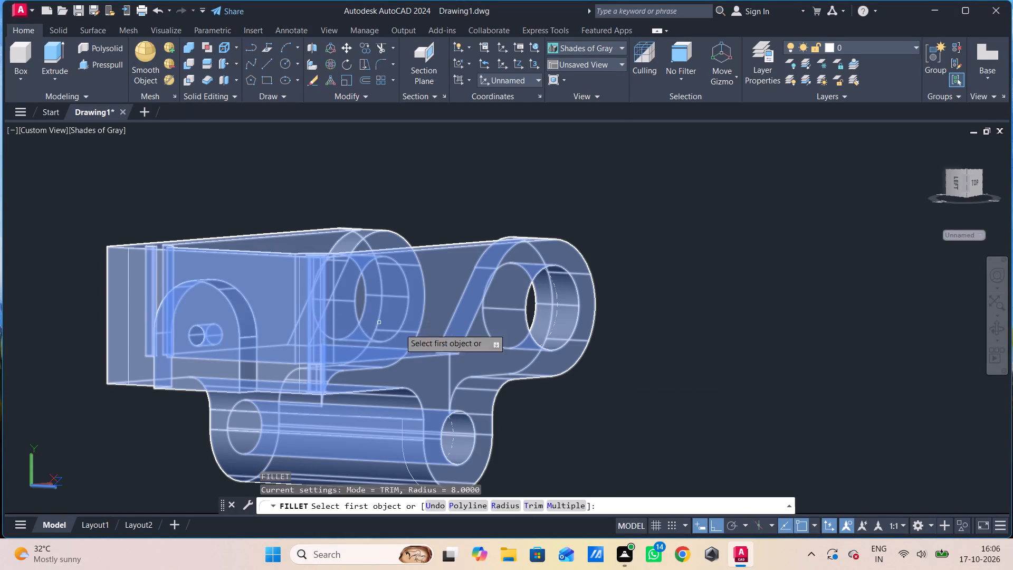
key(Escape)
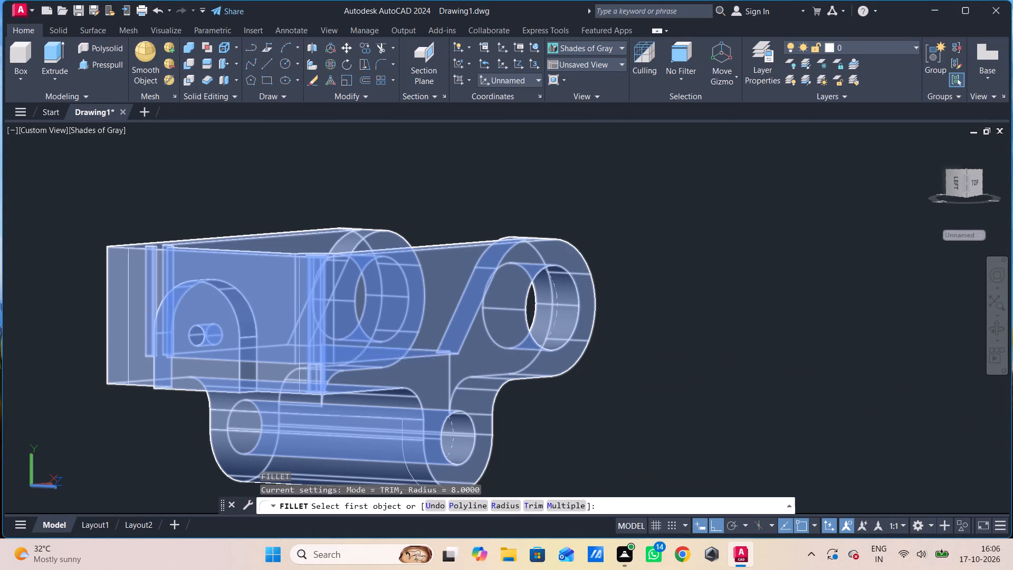
Fillet one outer vertical corner edge where the bossed end wall meets a side plate, with a radius of 10.
key(f)
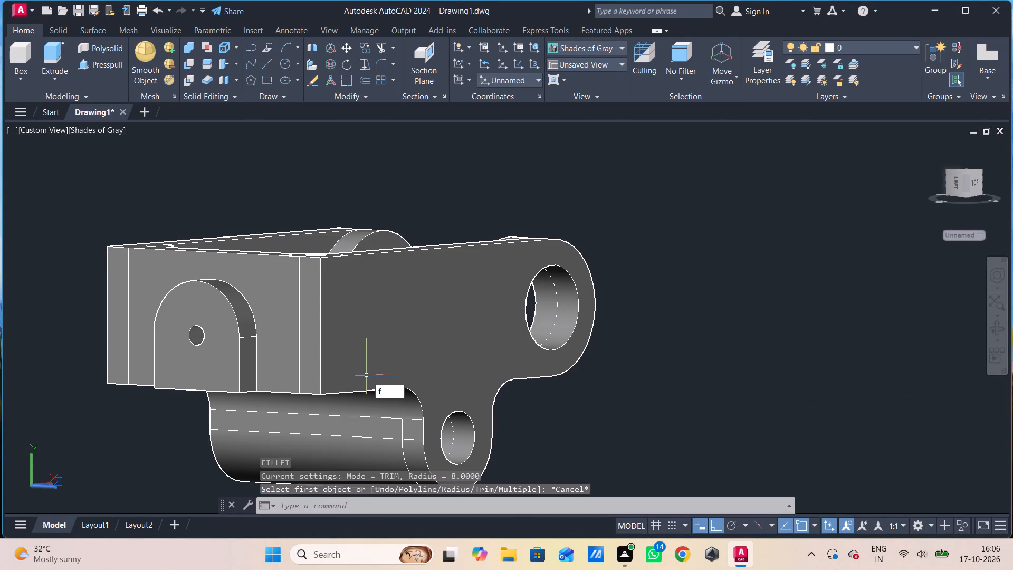
click(399, 412)
text(r)
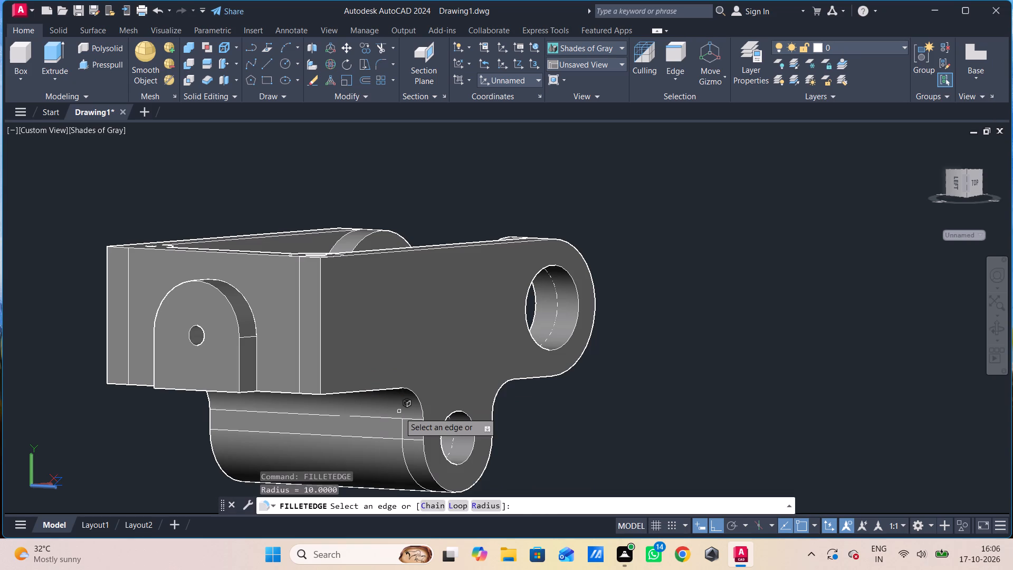
key(space)
key(Return)
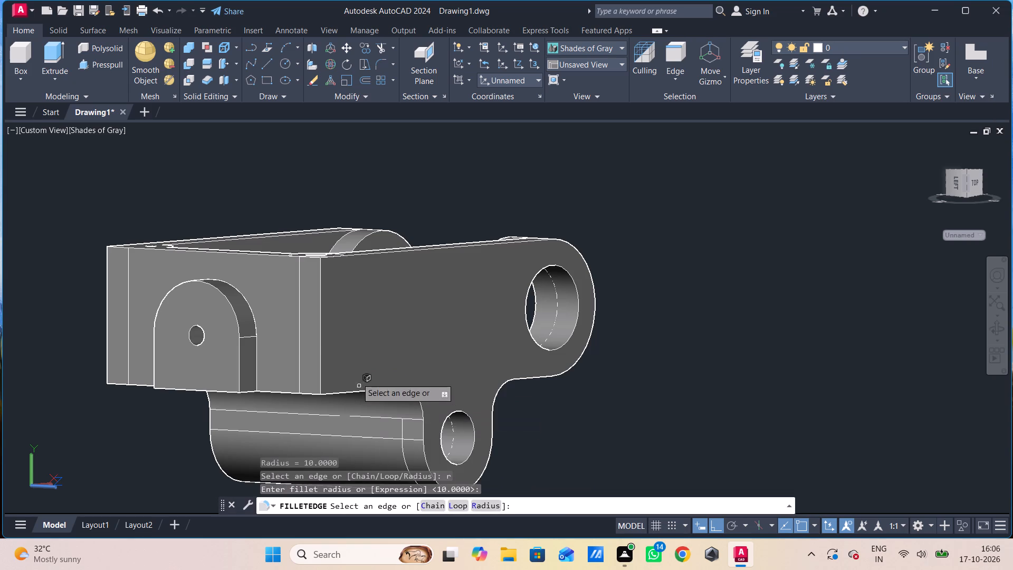
click(322, 337)
key(space)
key(space)
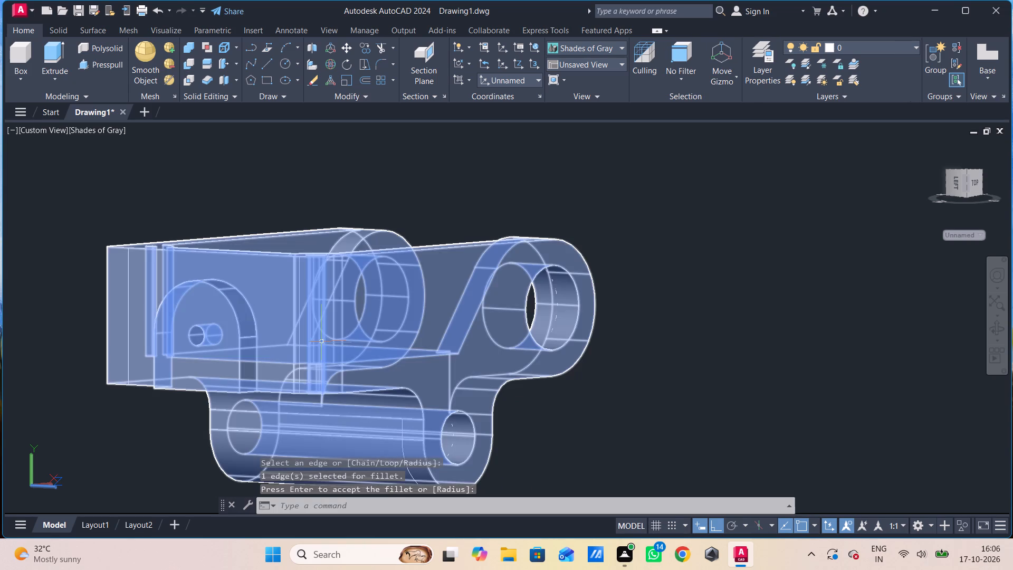
Fillet the other outer vertical corner edge of the bossed end wall with the same radius of 10.
shift+middle_drag(199, 349, 350, 394)
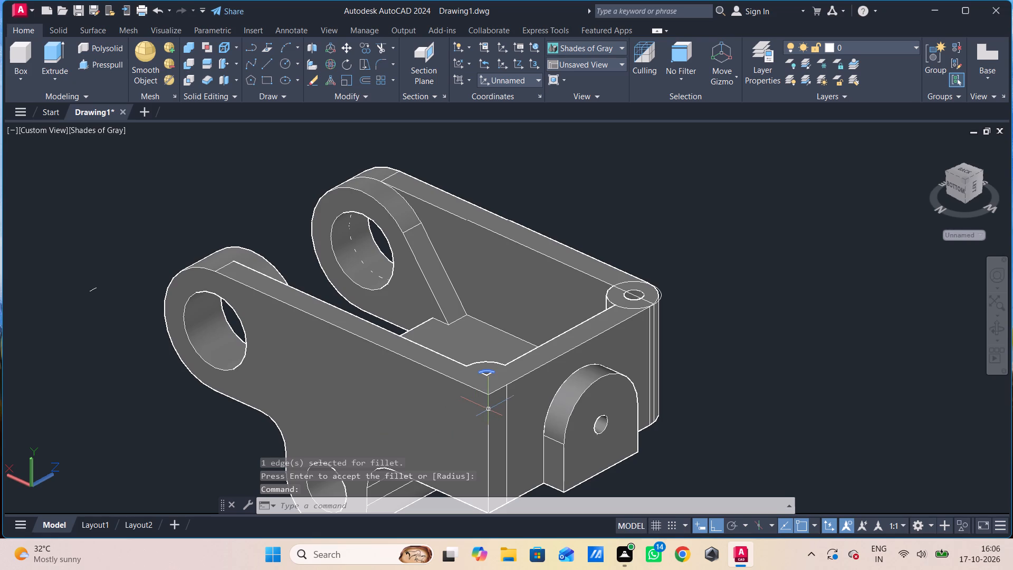
key(space)
click(489, 410)
key(space)
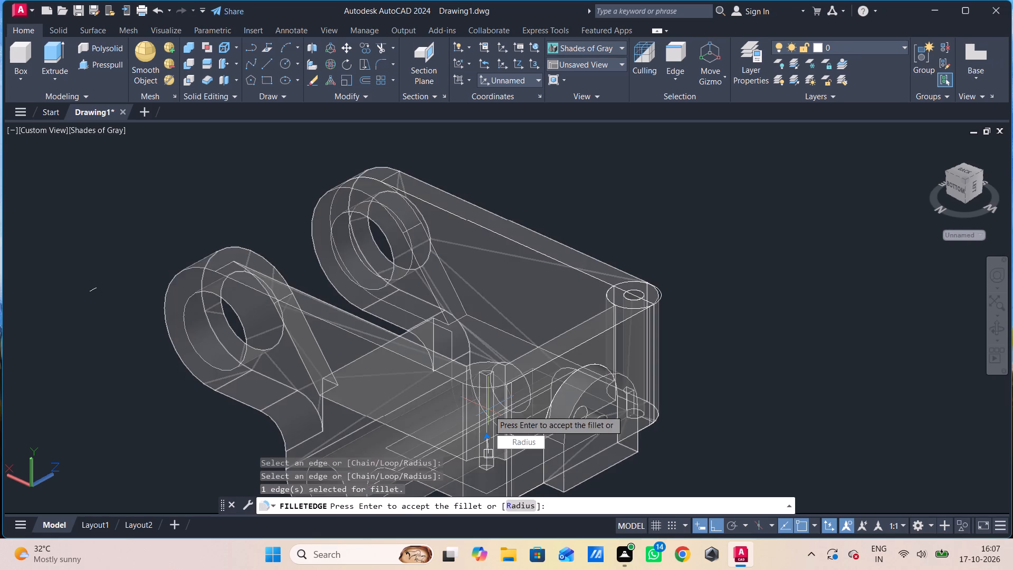
key(space)
key(Escape)
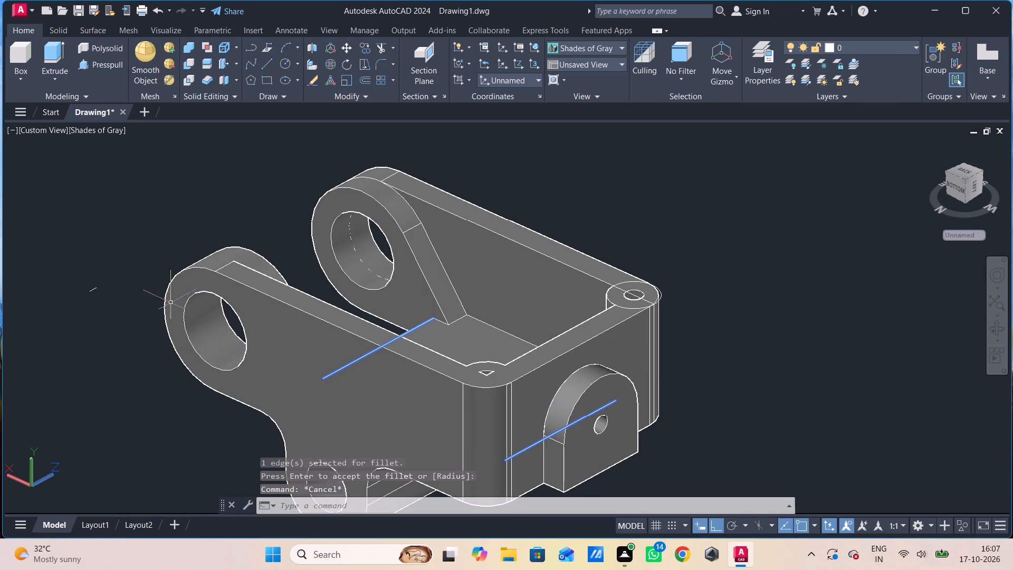
In the top view, draw a circle of radius 3 centred on the end-wall corner boss whose hole is only partly cut.
click(33, 135)
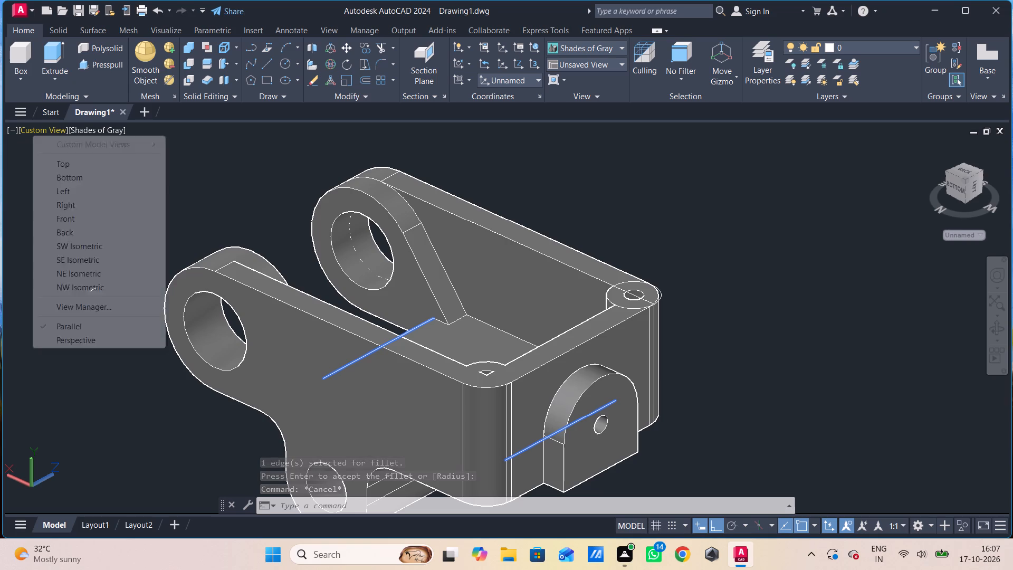
click(60, 163)
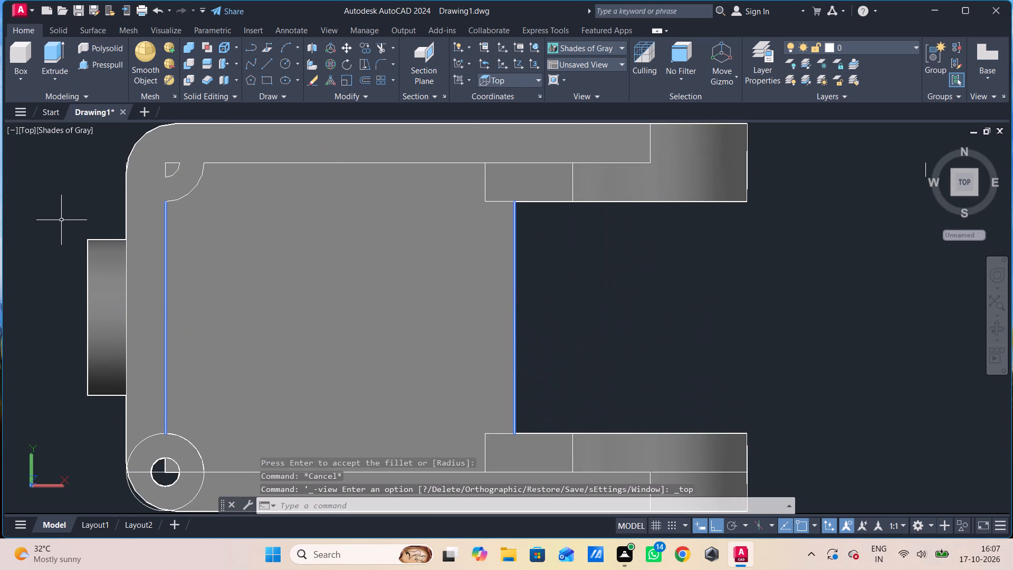
text(c)
key(space)
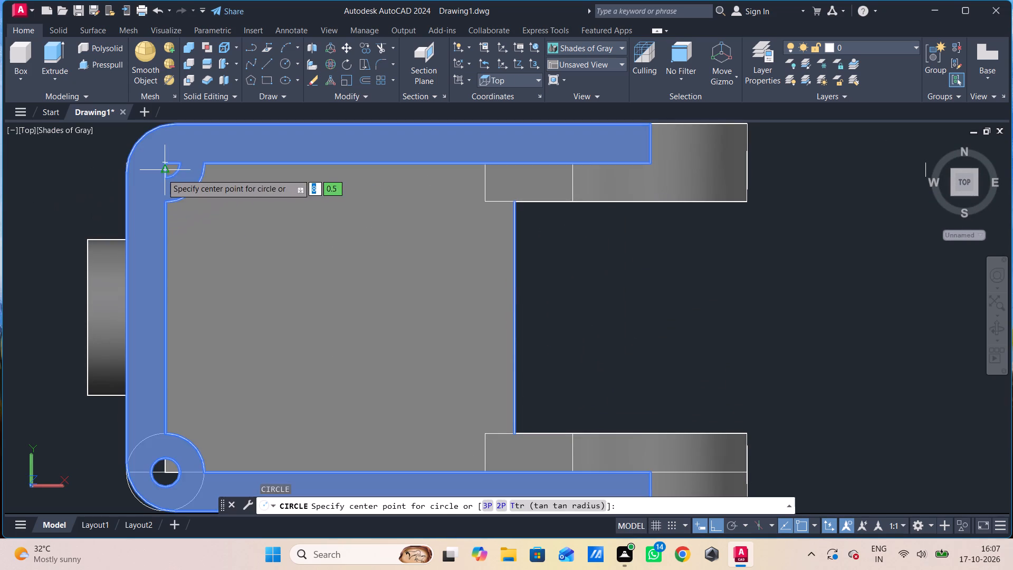
click(164, 164)
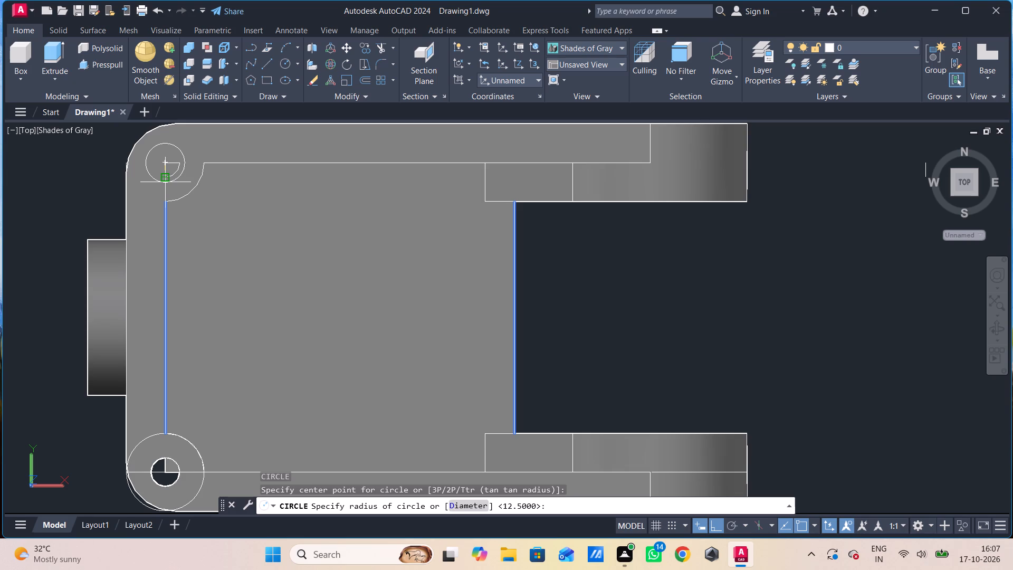
key(3)
key(Return)
key(Return)
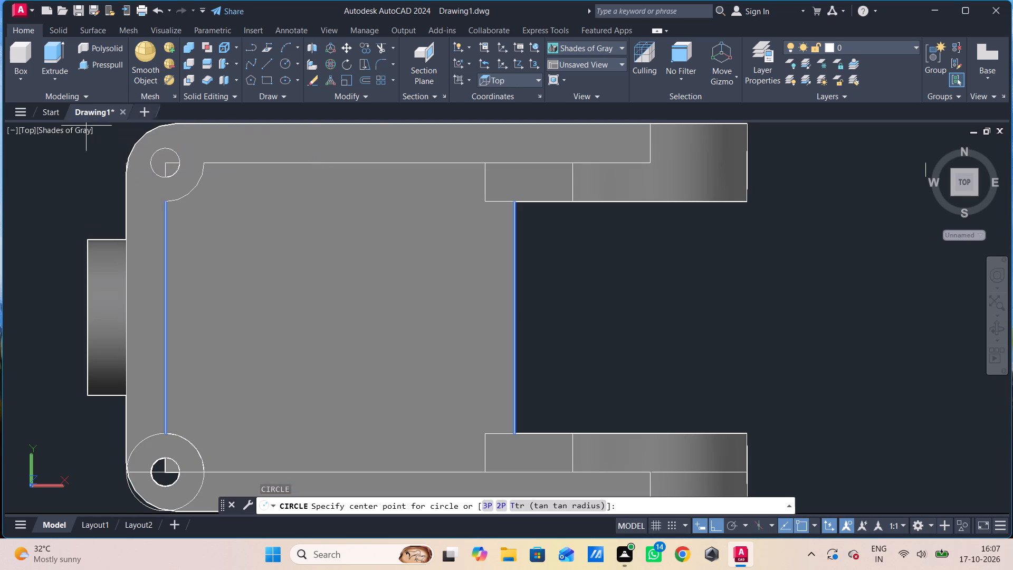
Presspull the radius 3 circle downward past the underside to cut a full through hole in the corner boss.
click(92, 66)
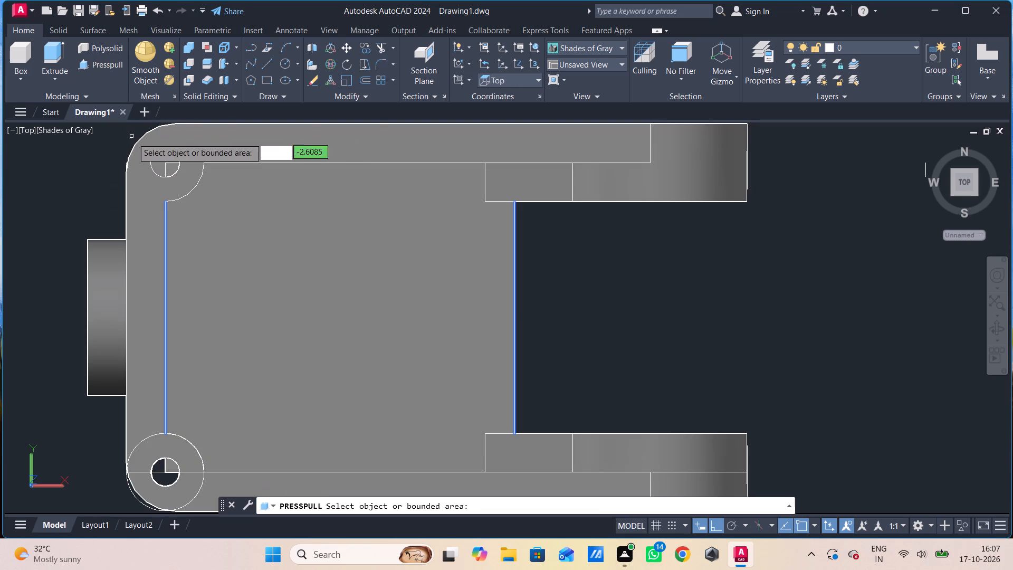
click(163, 163)
shift+middle_drag(163, 170, 167, 151)
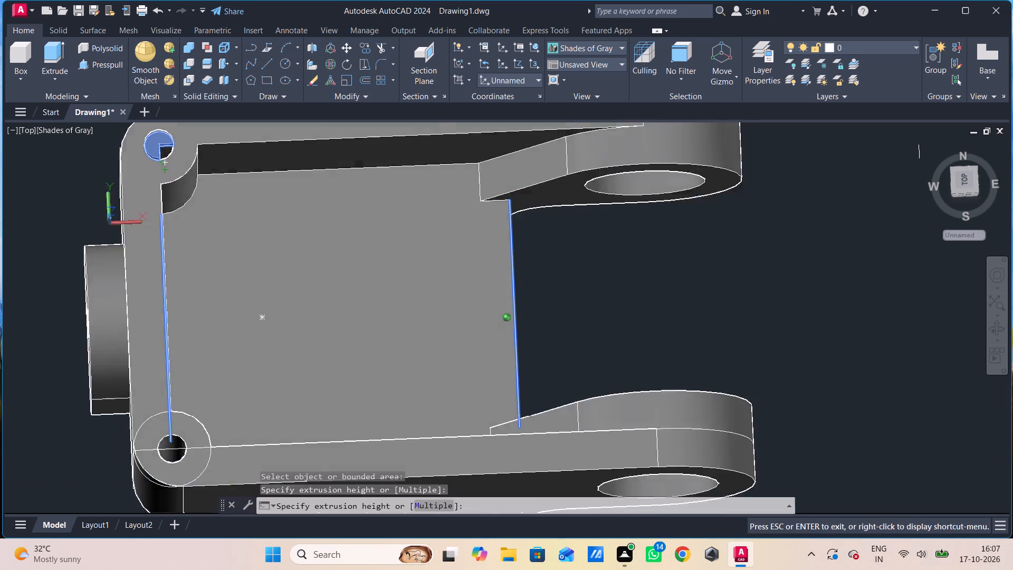
shift+middle_drag(167, 151, 200, 121)
shift+middle_drag(125, 213, 189, 148)
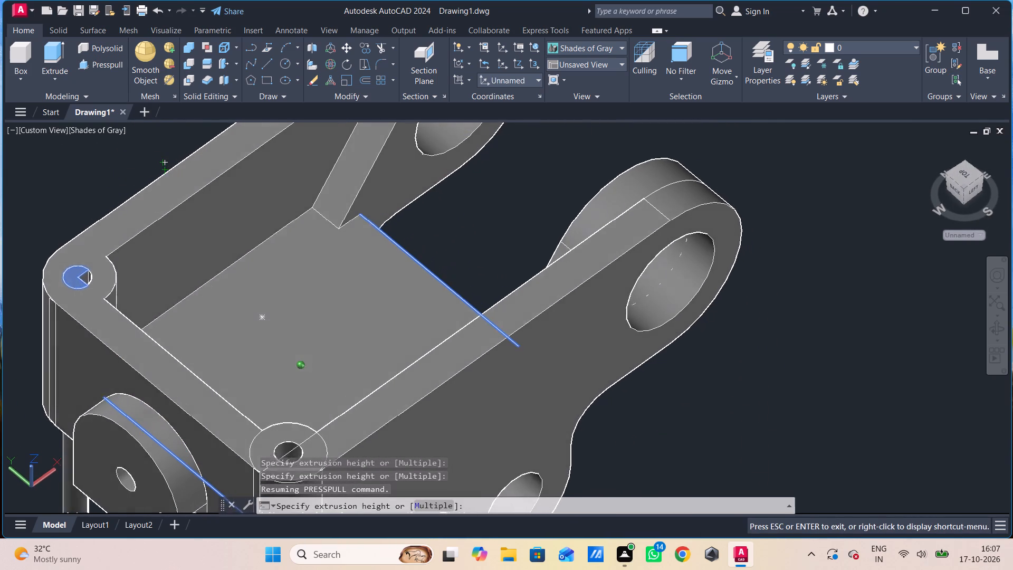
shift+middle_drag(189, 148, 189, 147)
middle_drag(88, 327, 173, 217)
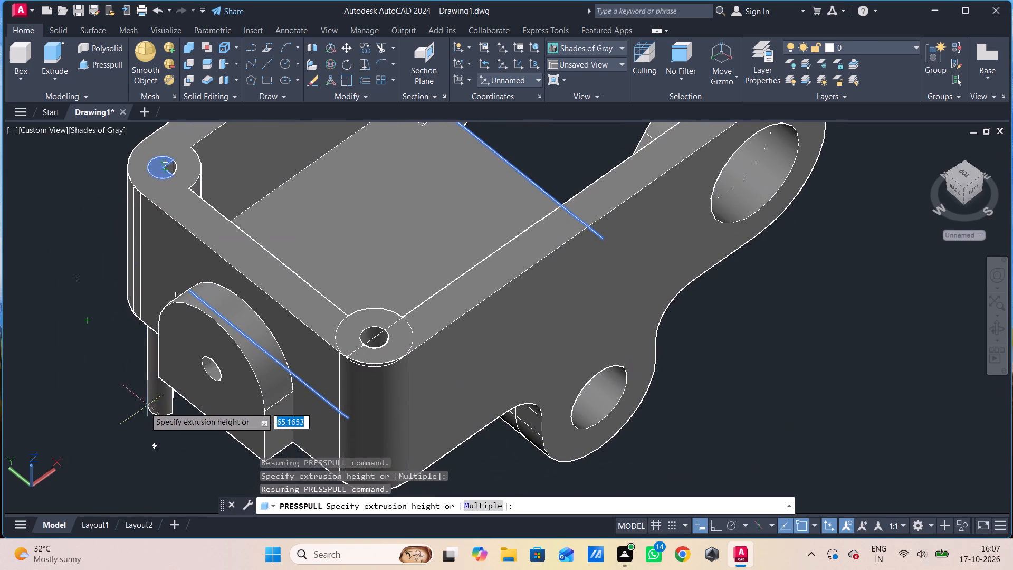
click(125, 403)
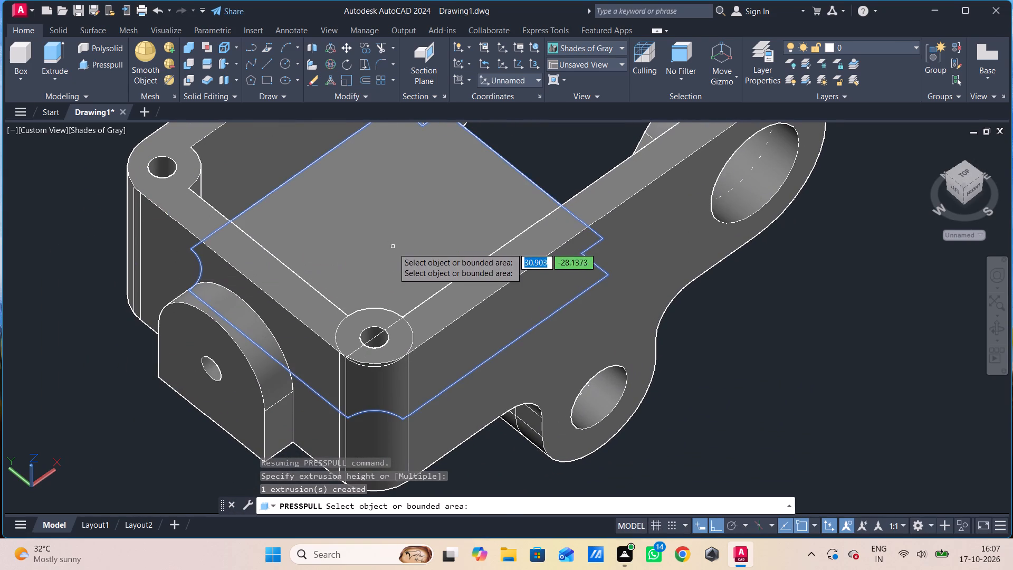
shift+middle_drag(23, 246, 22, 264)
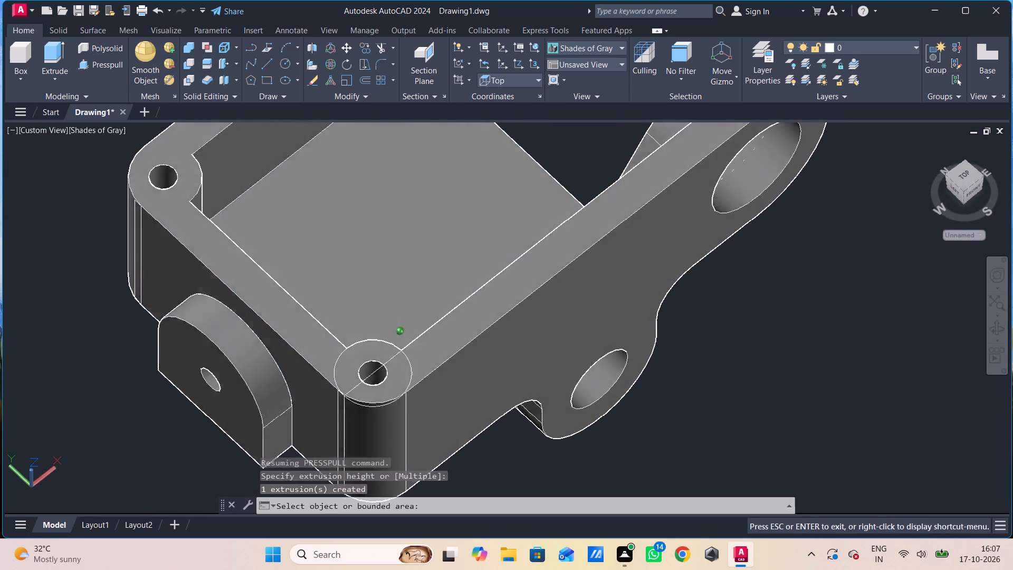
shift+middle_drag(22, 264, 109, 232)
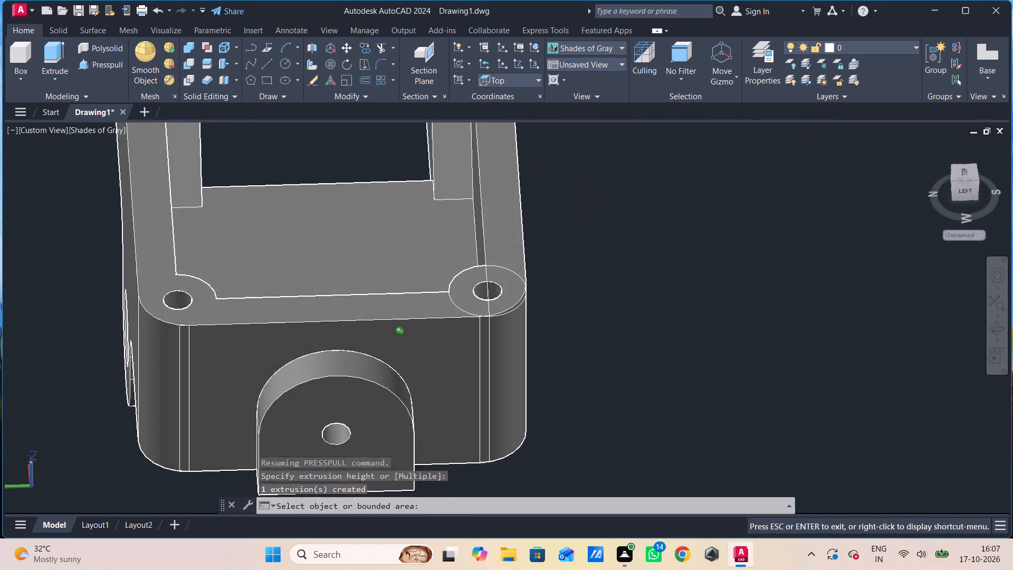
shift+middle_drag(109, 232, 110, 232)
shift+middle_drag(71, 440, 112, 298)
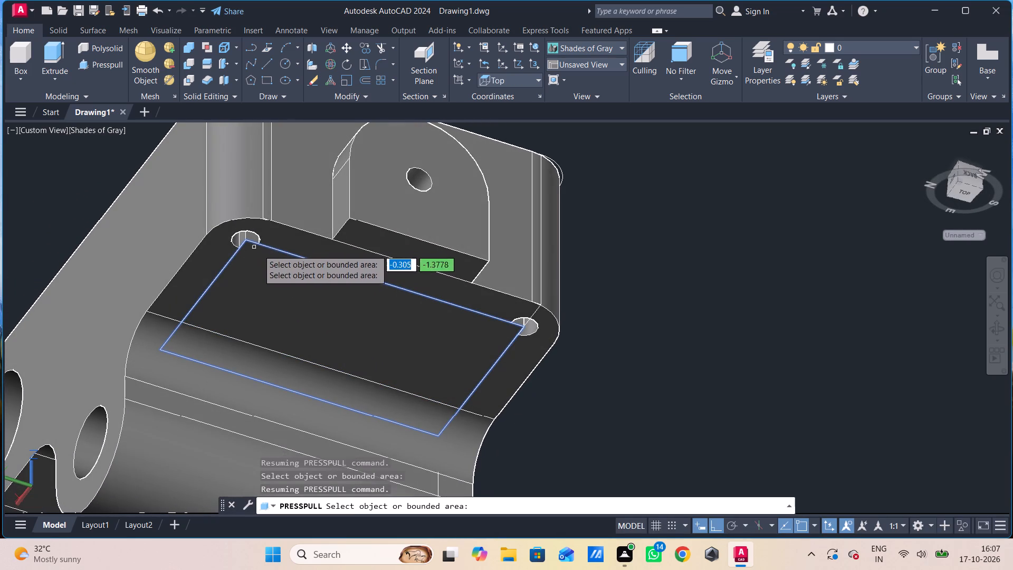
shift+middle_drag(310, 270, 168, 464)
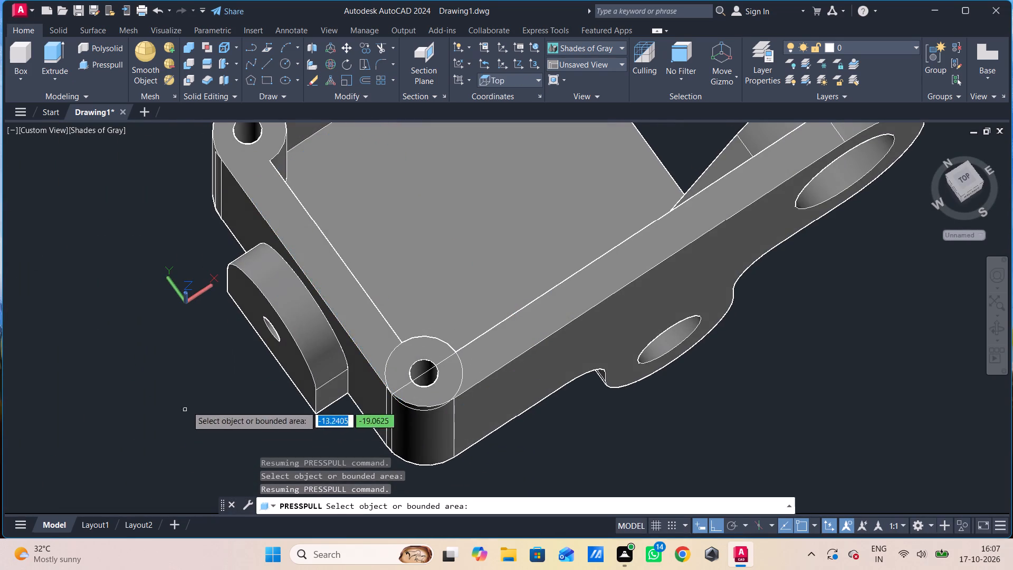
key(Escape)
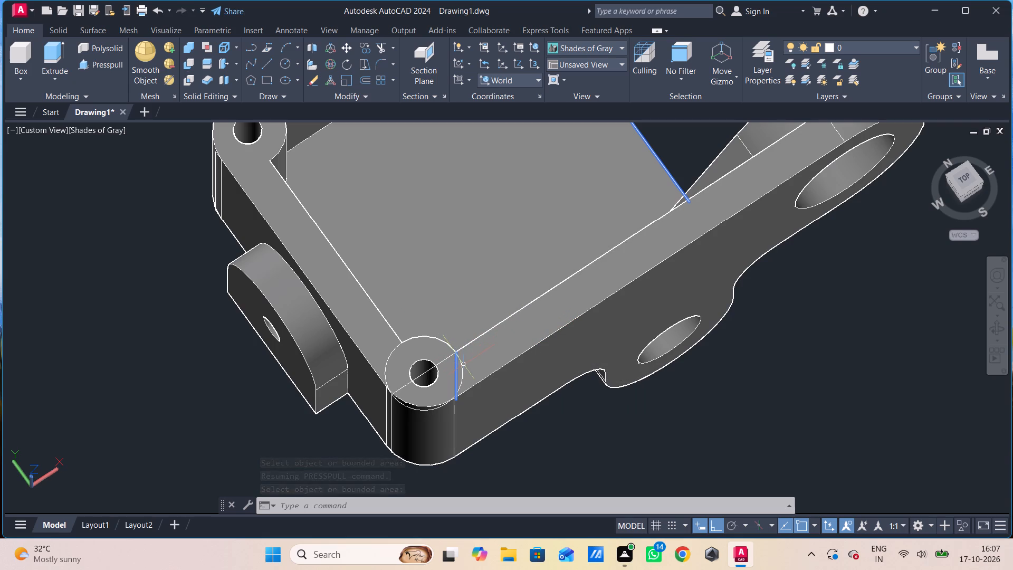
Fillet the inner vertical edge where the other corner boss meets the side plate's inner face, with a radius of 10.
shift+middle_drag(521, 382, 395, 404)
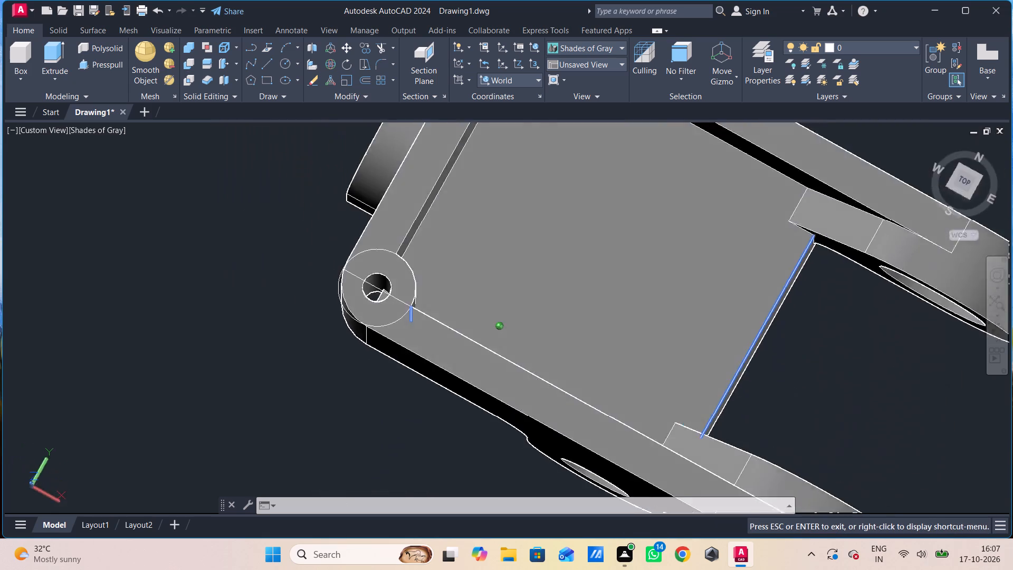
shift+middle_drag(395, 404, 276, 291)
shift+scroll(368, 367, down, 1)
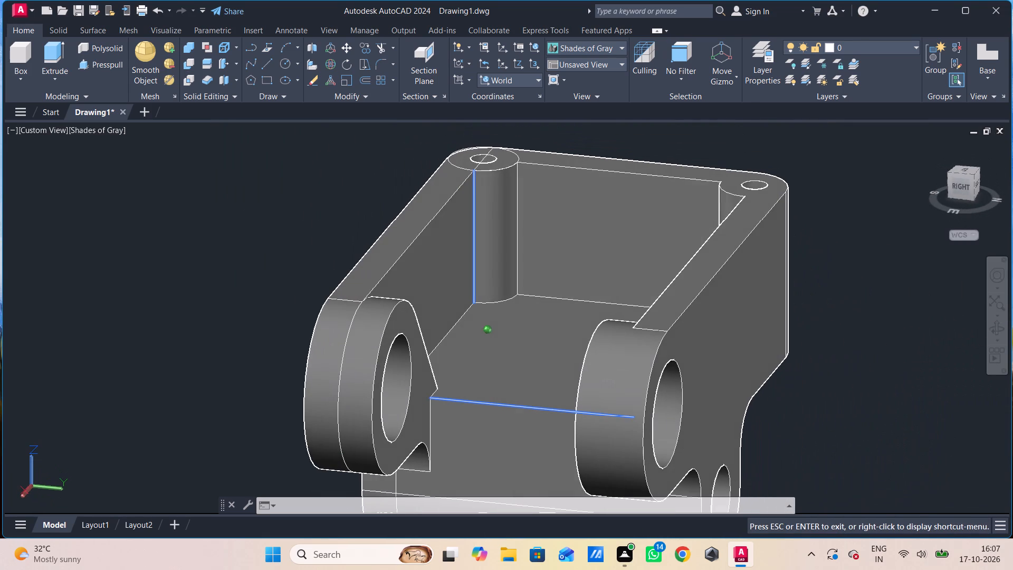
shift+middle_drag(276, 291, 274, 291)
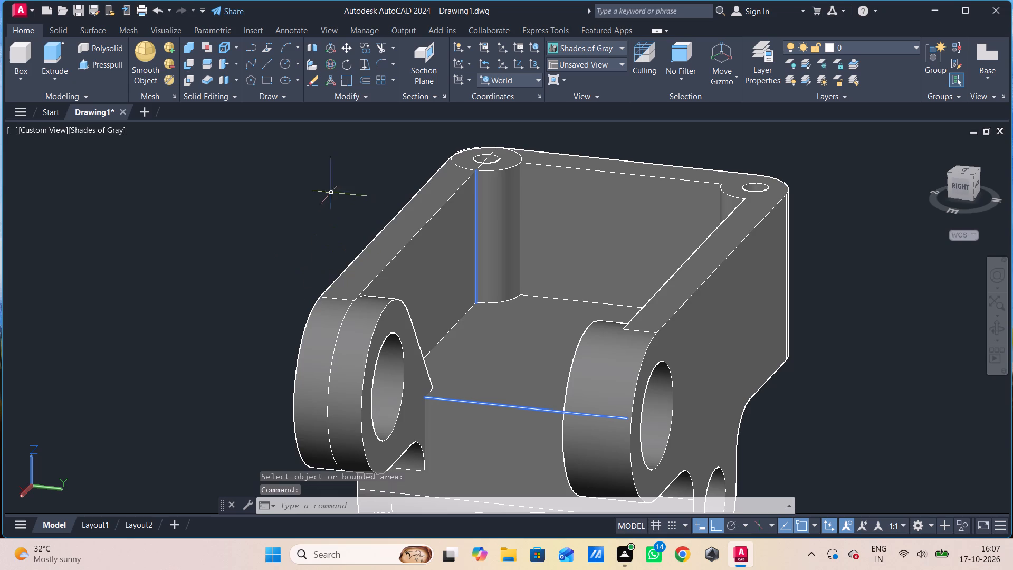
key(f)
click(375, 236)
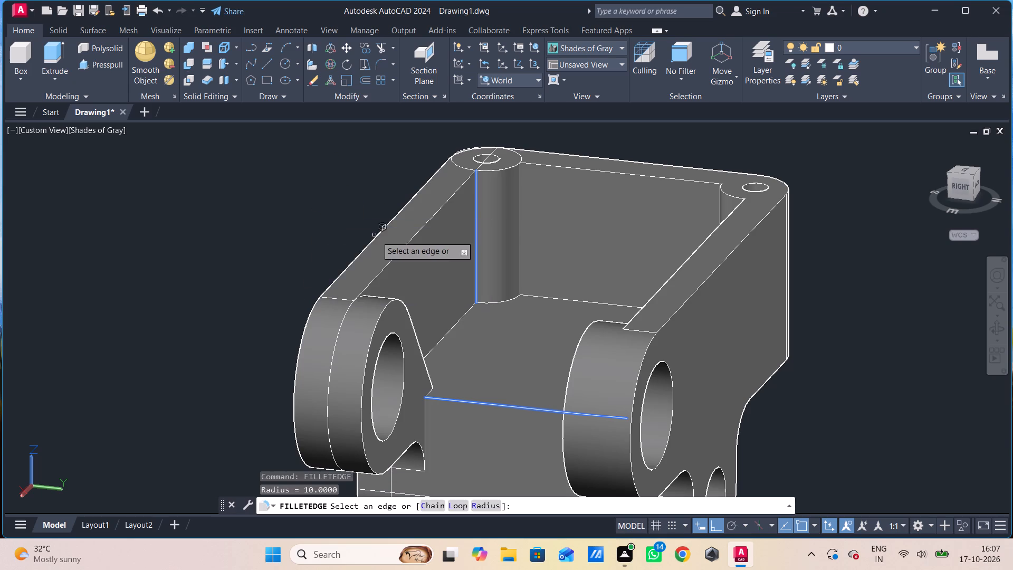
click(476, 195)
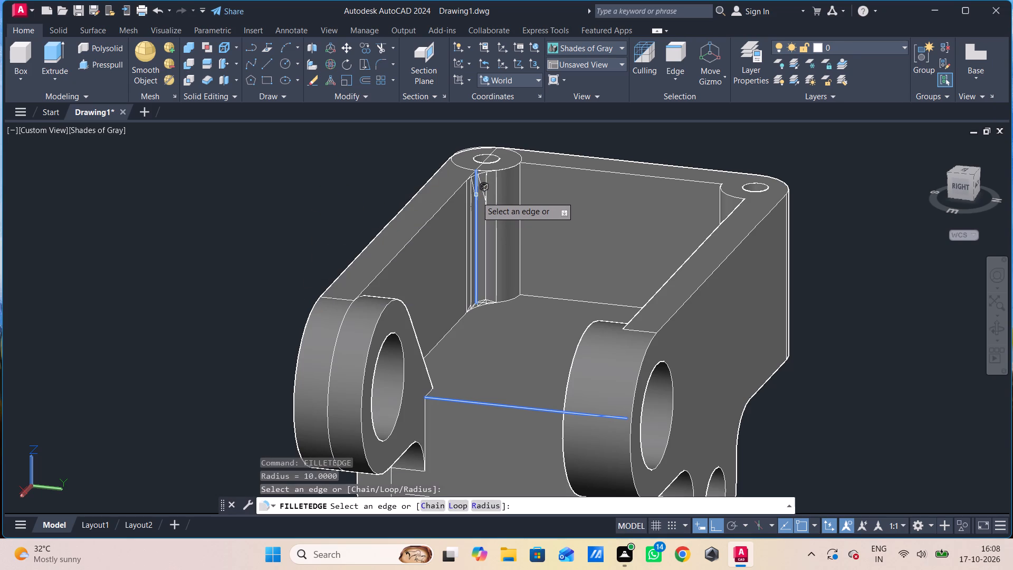
key(space)
key(space)
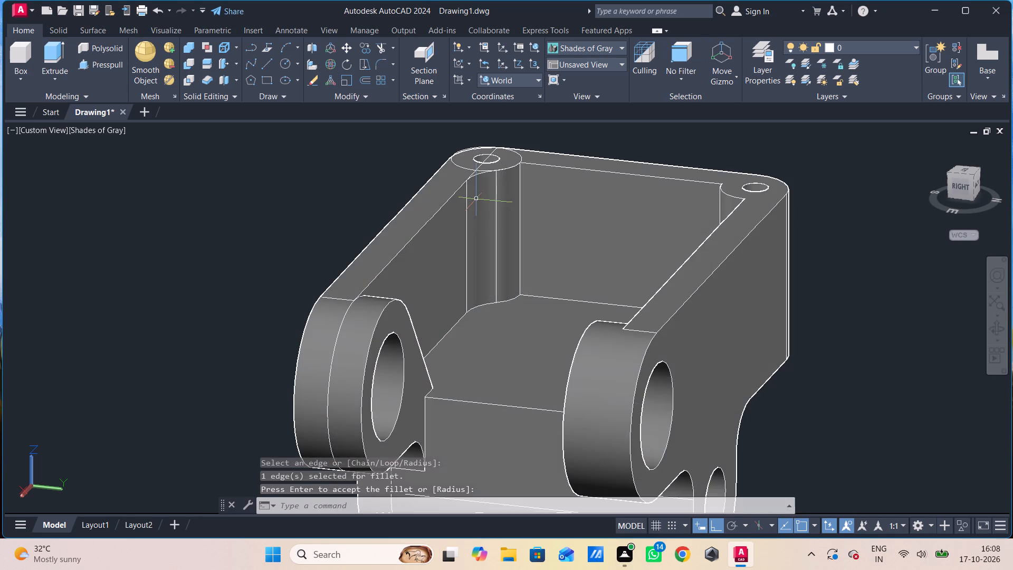
Fillet the inner vertical edges where the unfilleted corner boss meets the end wall and the side plate, with a radius of 10.
shift+middle_drag(532, 219, 548, 232)
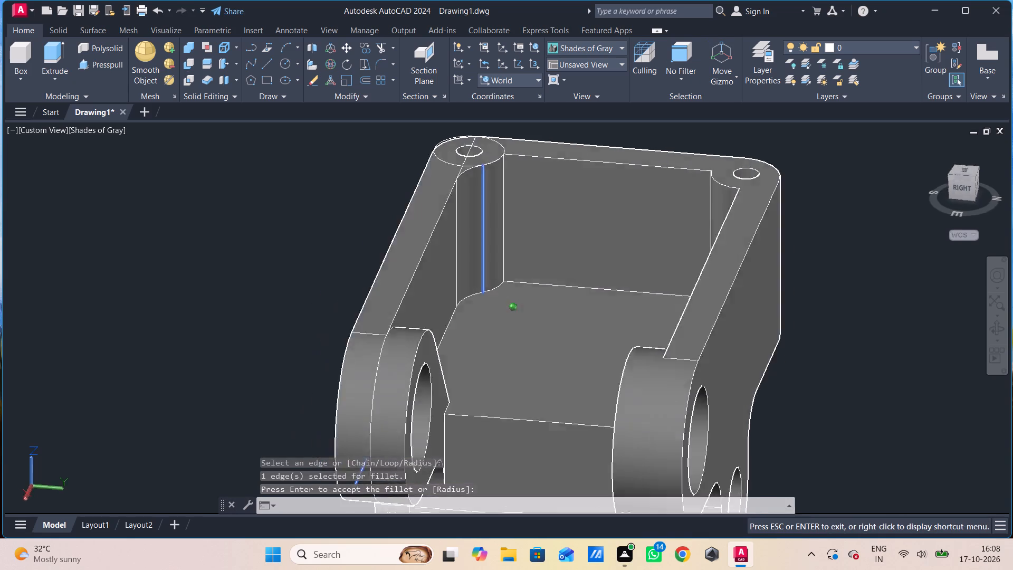
shift+middle_drag(548, 232, 713, 275)
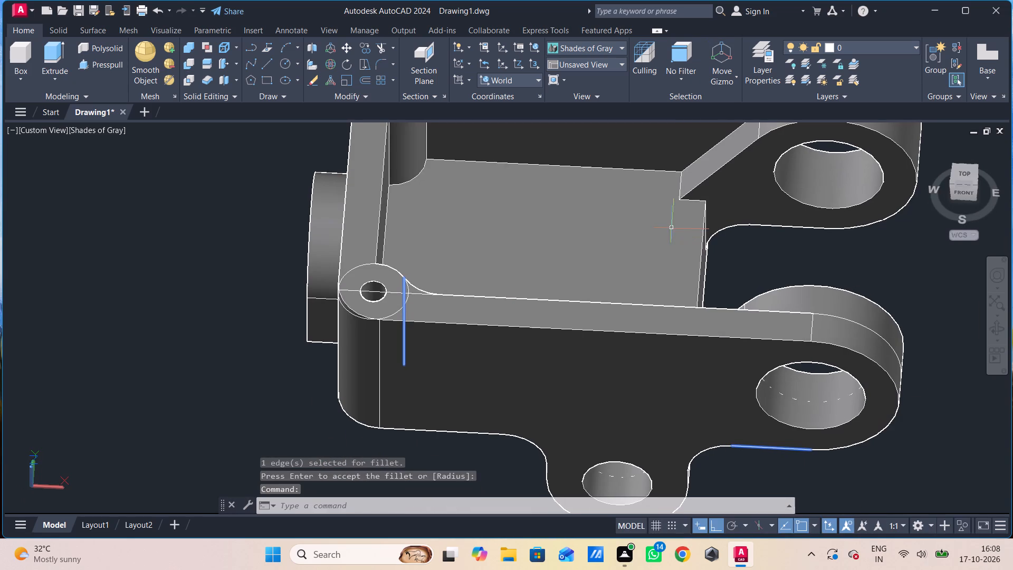
middle_click(652, 229)
shift+middle_drag(650, 227, 606, 237)
middle_drag(563, 144, 562, 147)
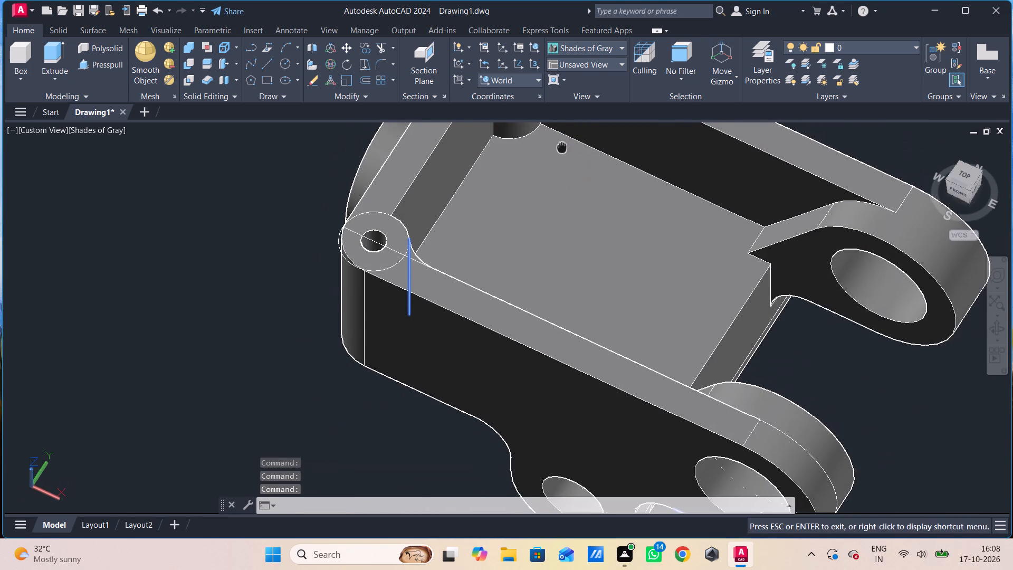
middle_drag(562, 147, 543, 256)
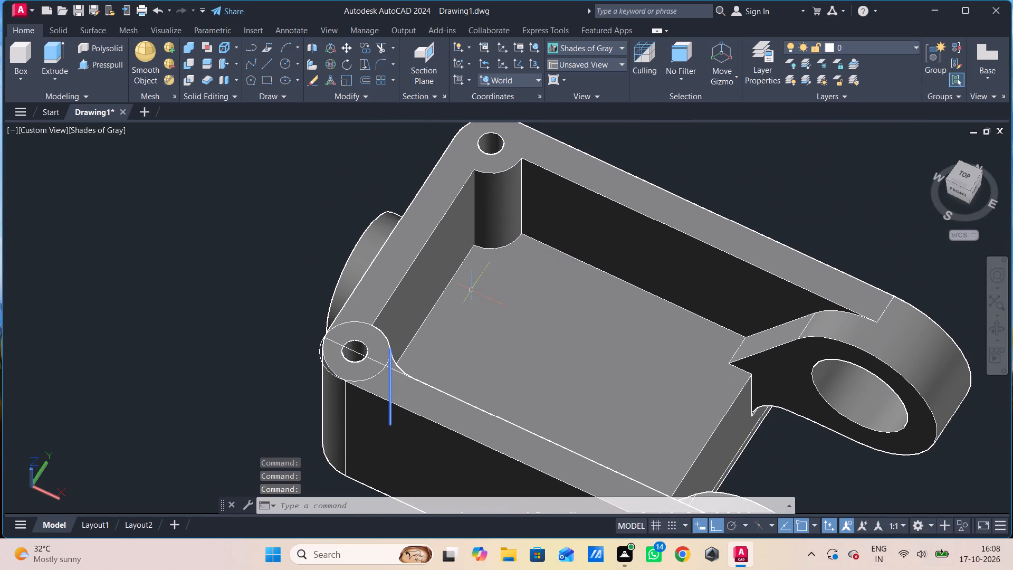
key(space)
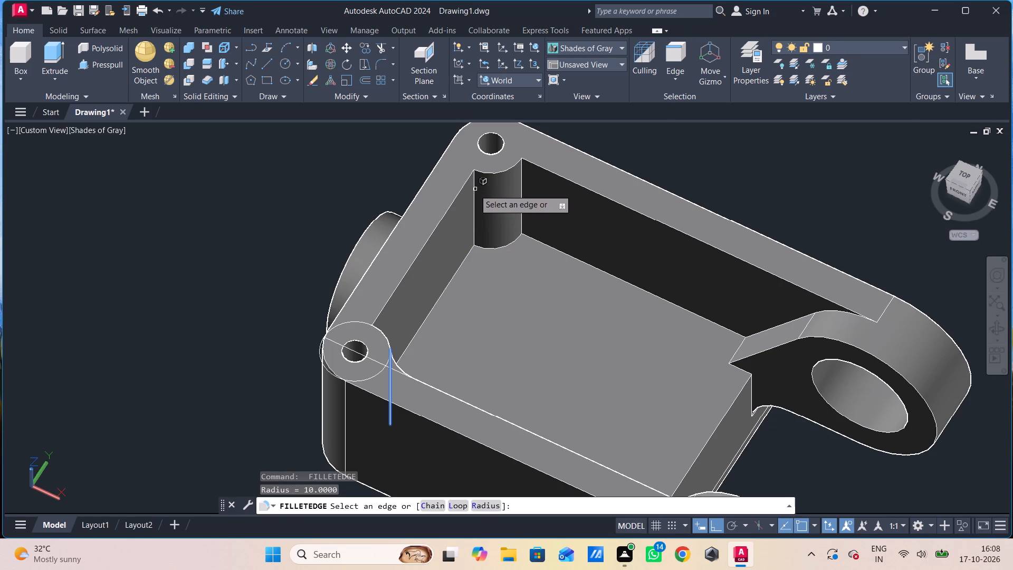
click(474, 188)
key(space)
key(space)
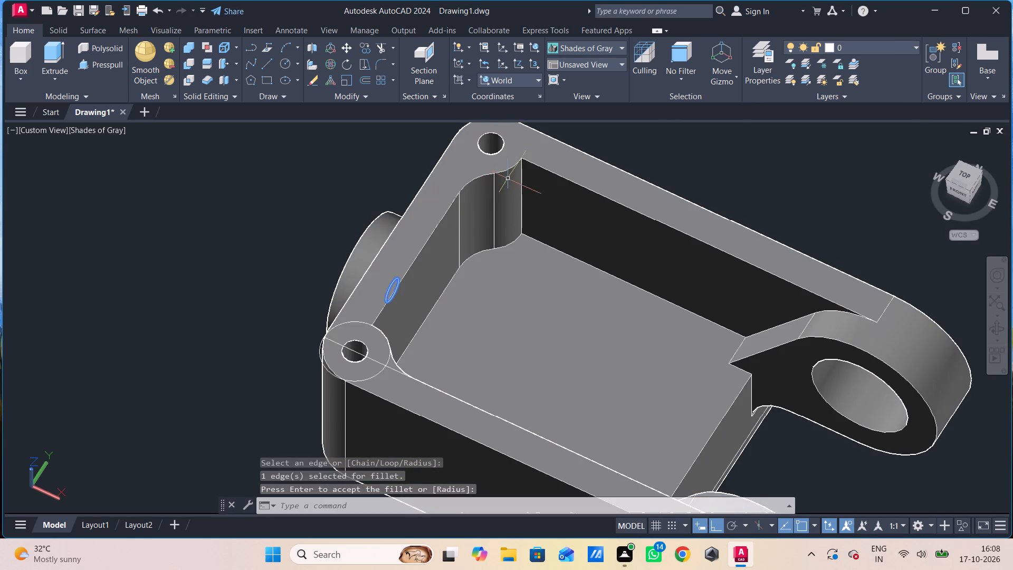
key(space)
click(522, 172)
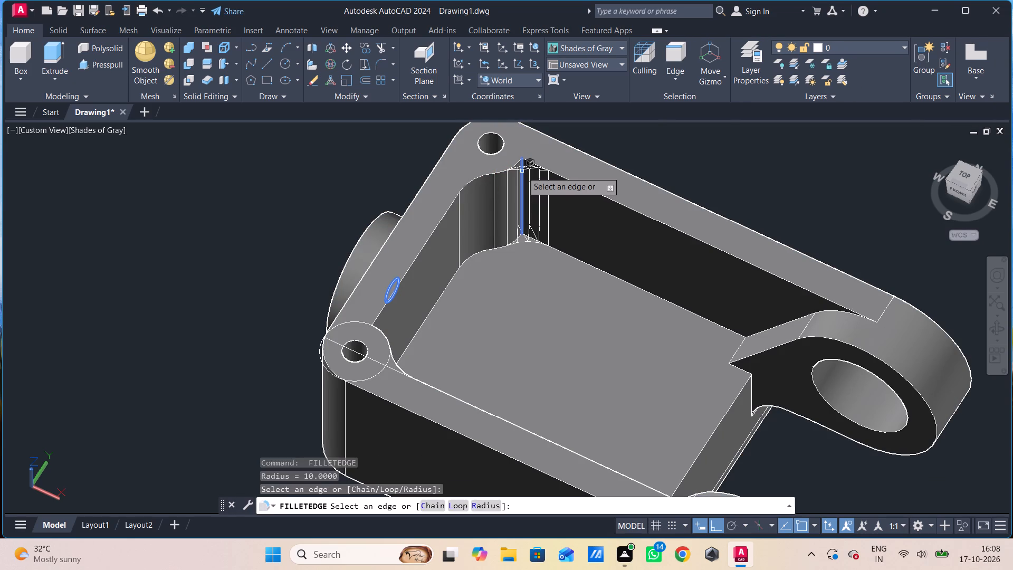
key(space)
key(space)
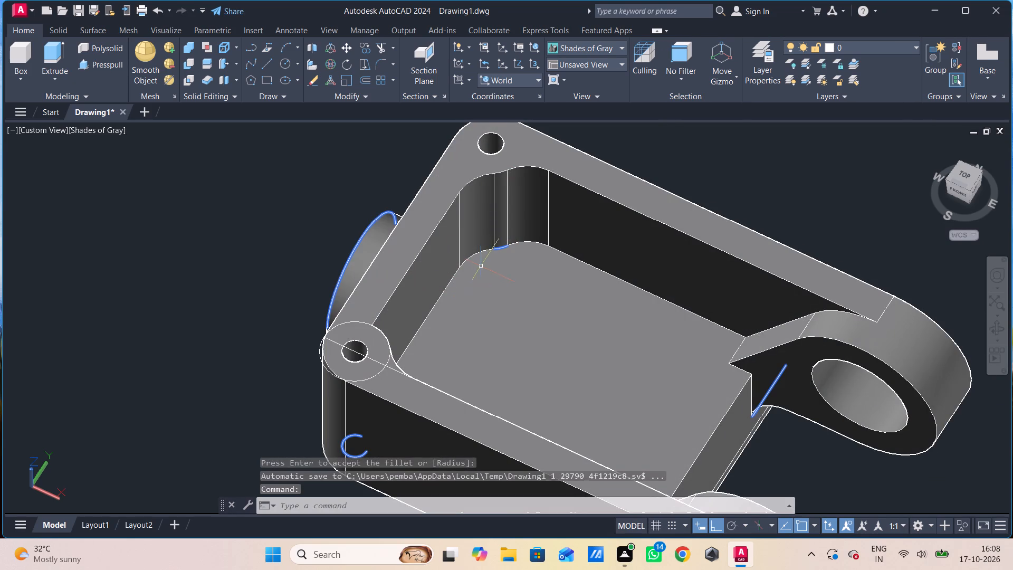
Fillet the remaining inner vertical edge where the opposite corner boss meets the end wall's inner face, with a radius of 10.
shift+middle_drag(487, 263, 321, 262)
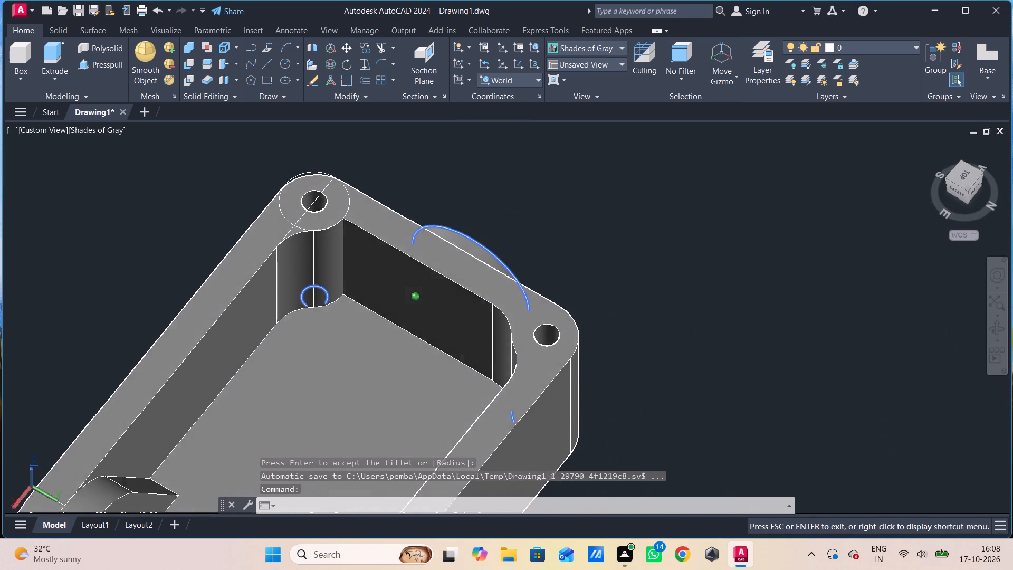
shift+middle_drag(321, 262, 320, 250)
key(space)
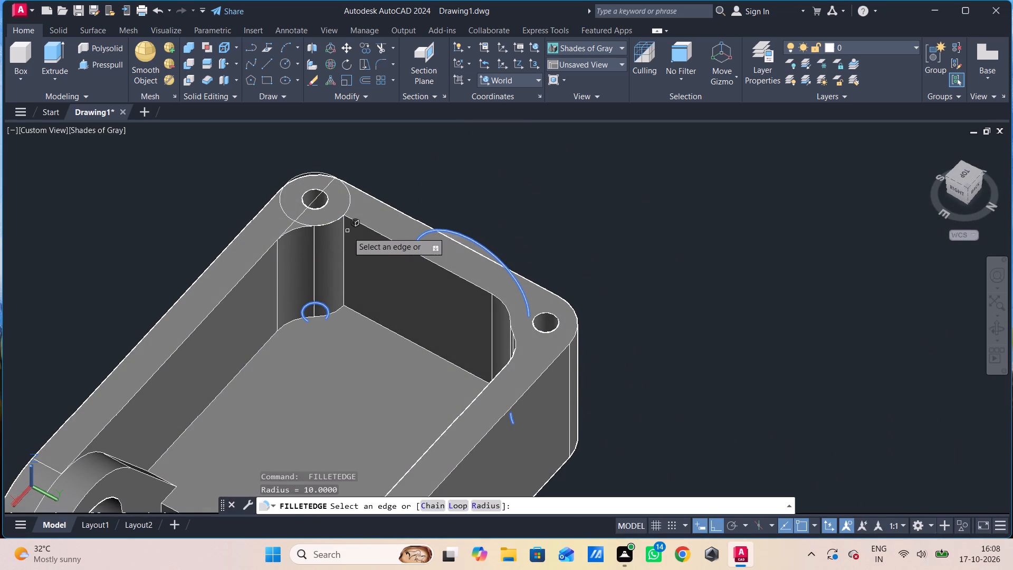
click(345, 248)
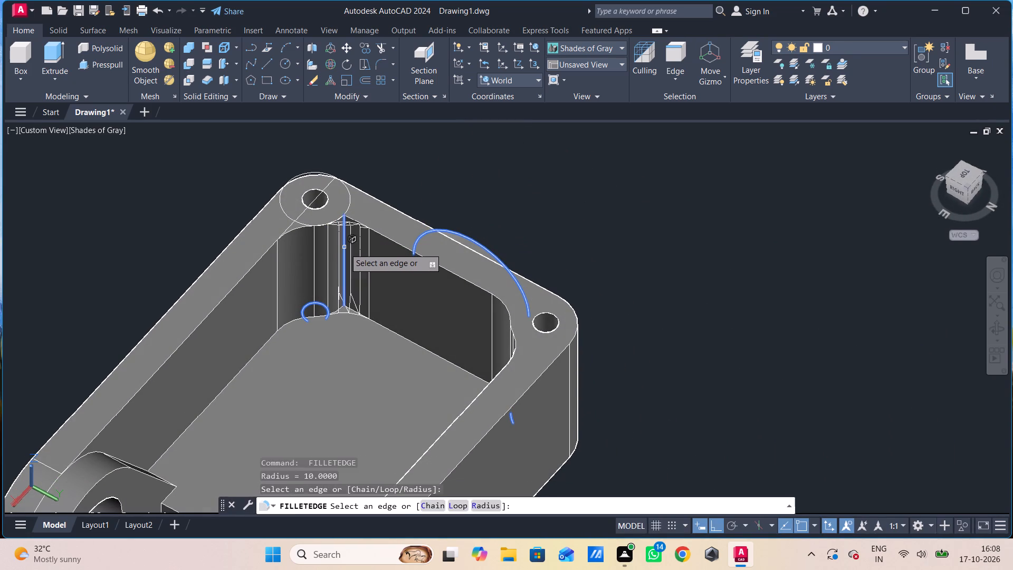
key(space)
key(space)
key(Escape)
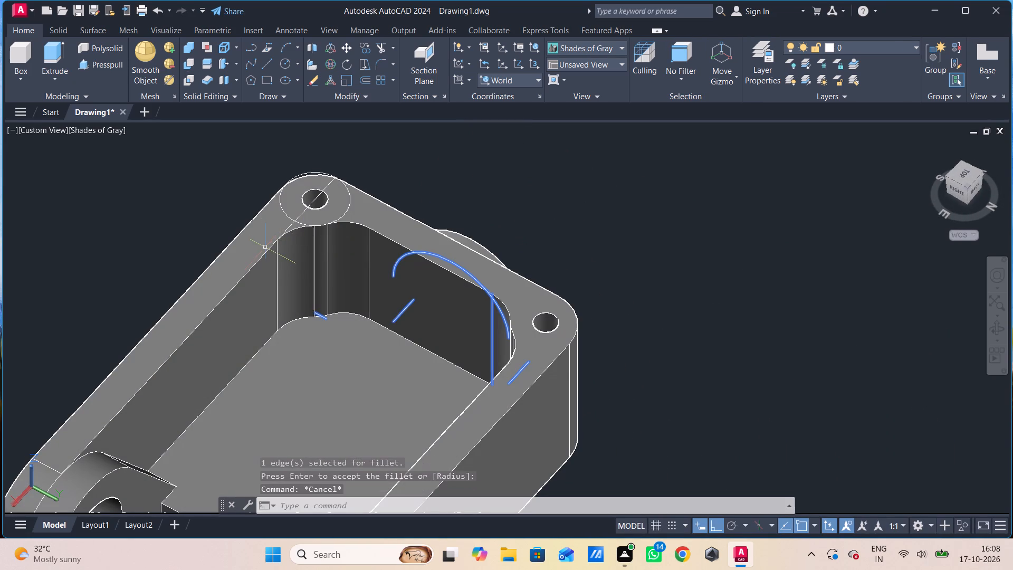
Erase the leftover construction circle around the corner boss hole and the line running along the side plate's top face.
click(285, 211)
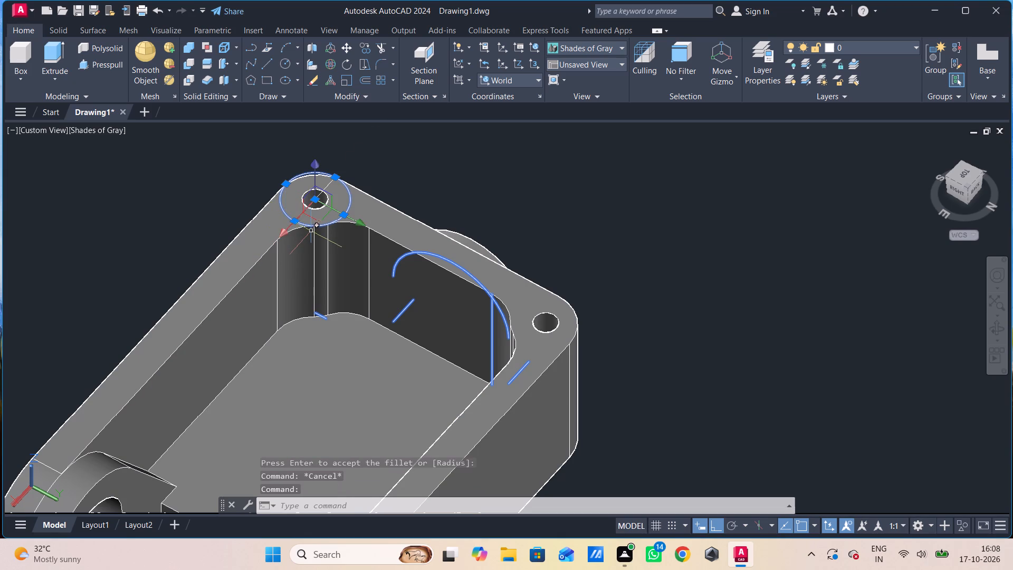
key(Delete)
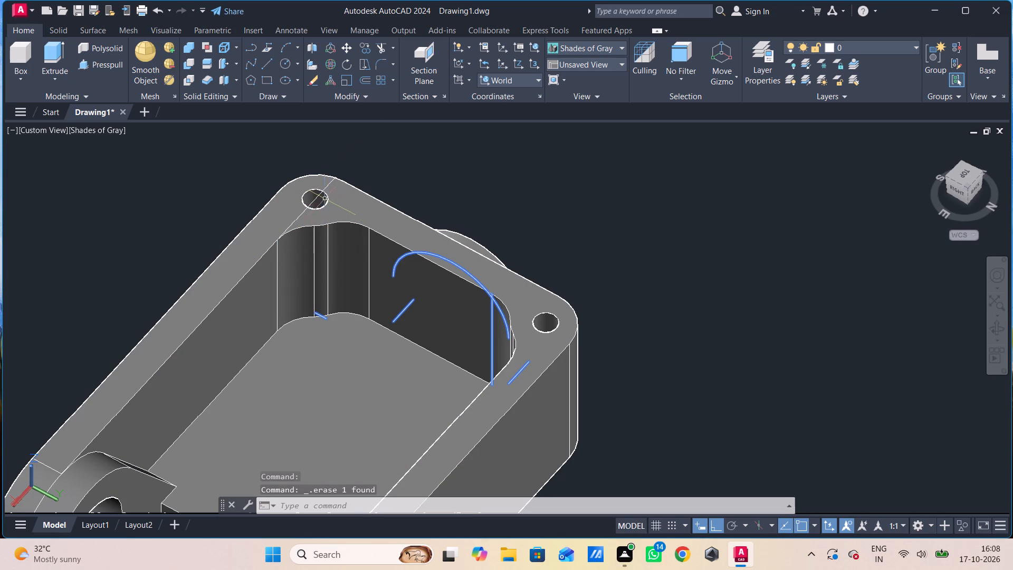
click(319, 195)
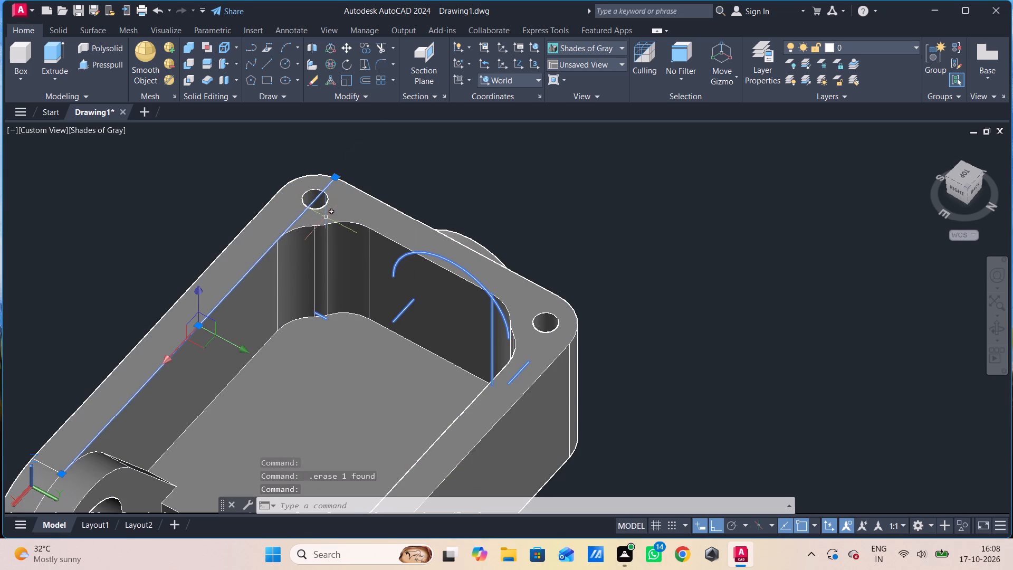
key(Delete)
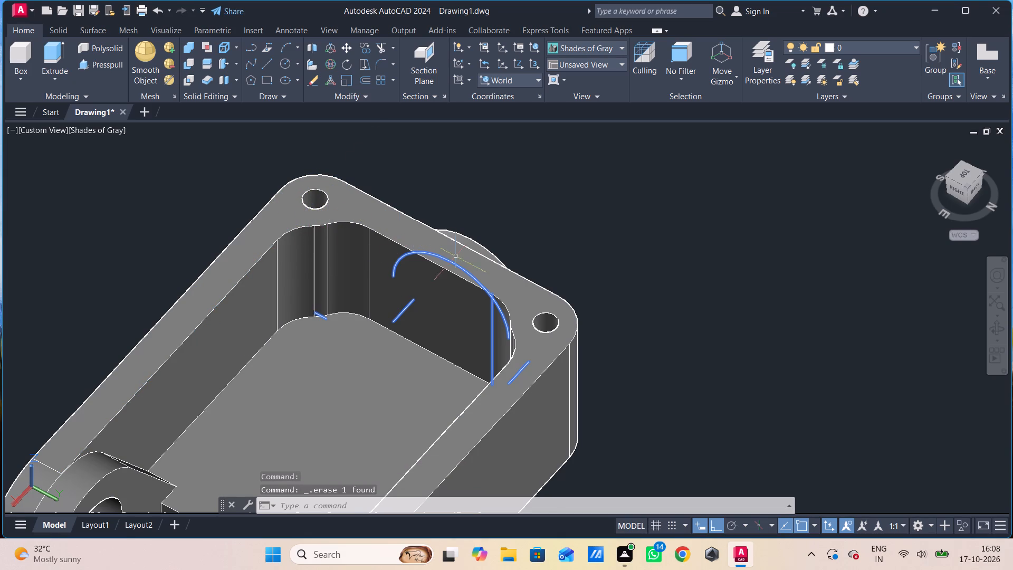
click(454, 263)
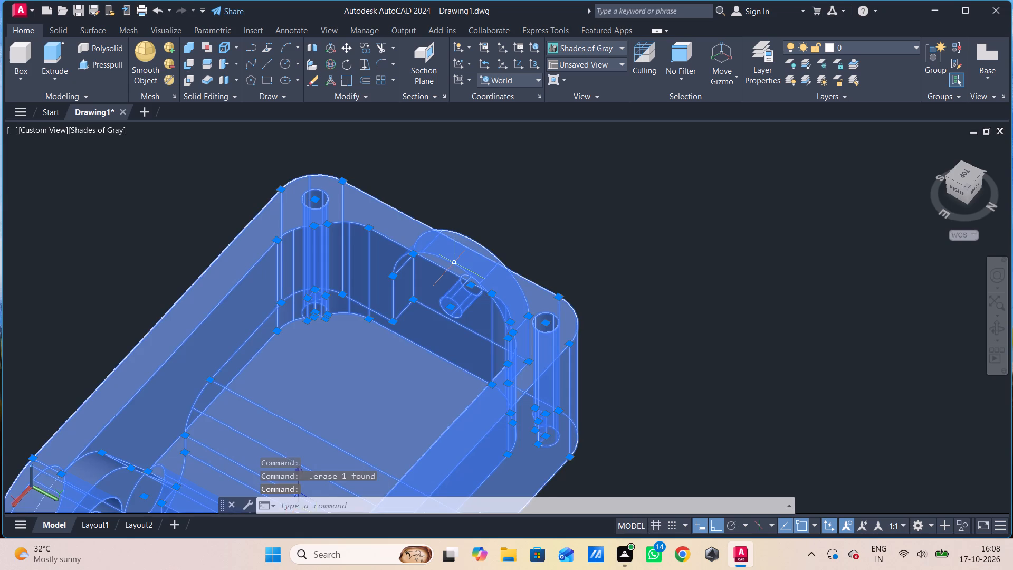
key(Escape)
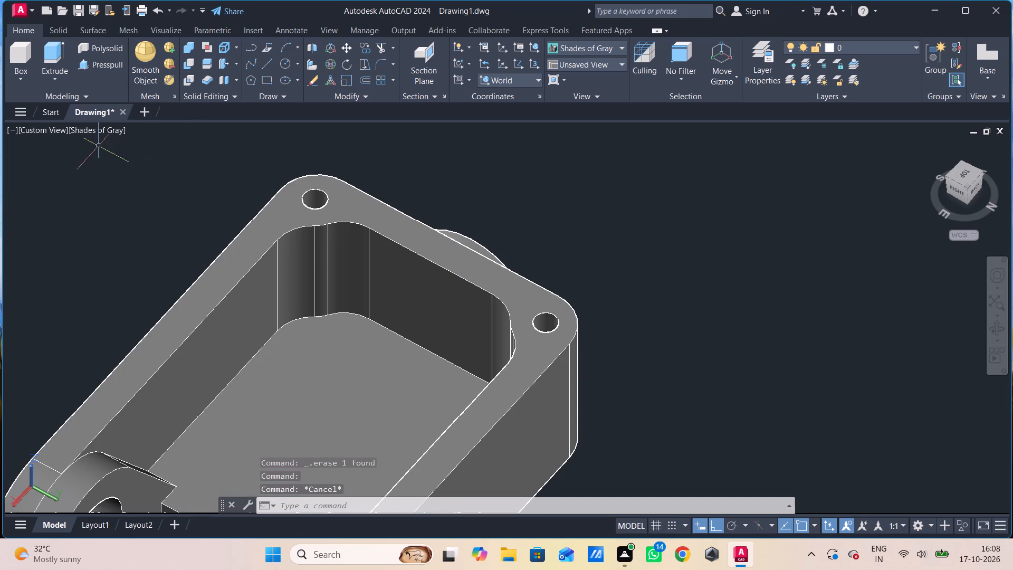
Check the bracket's hidden edges in the 2D Wireframe visual style and return to Shades of Gray.
click(98, 134)
click(137, 162)
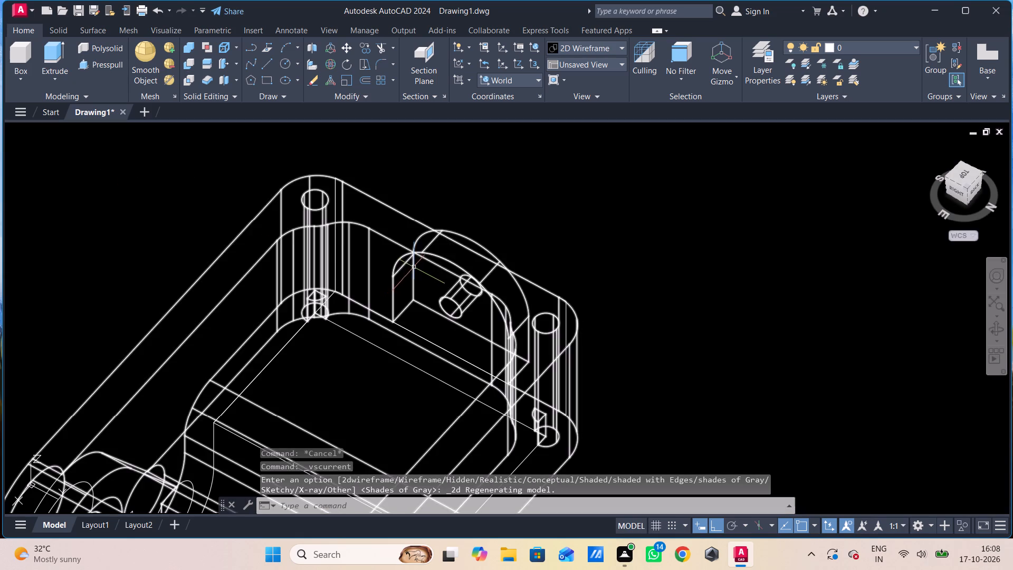
scroll(414, 268, down, 1)
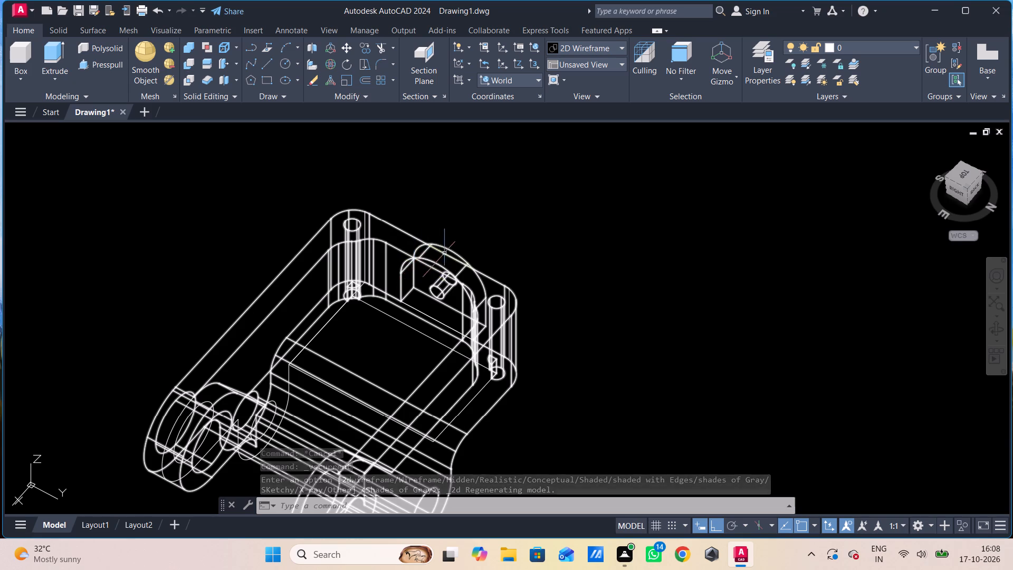
key(Escape)
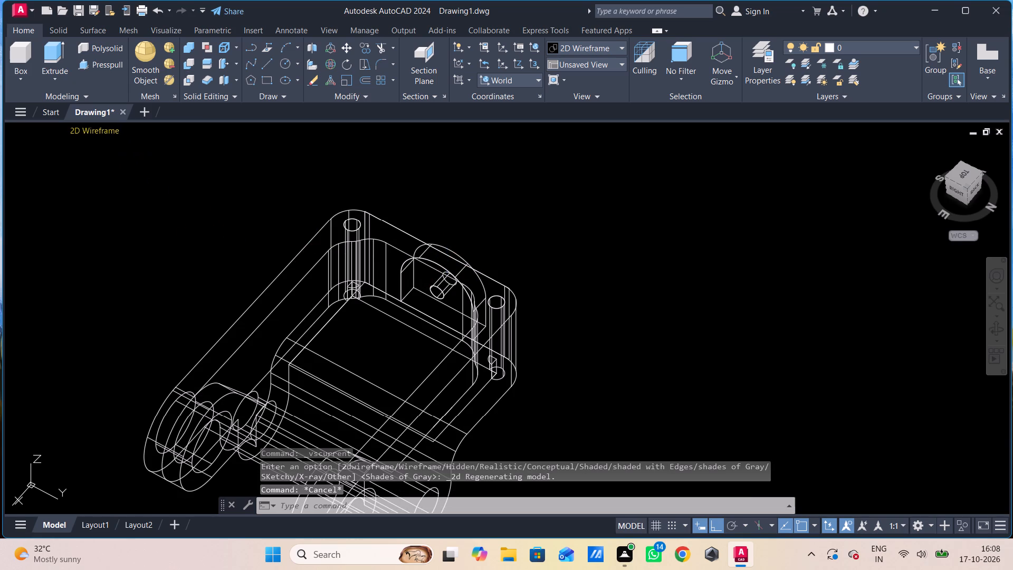
click(103, 134)
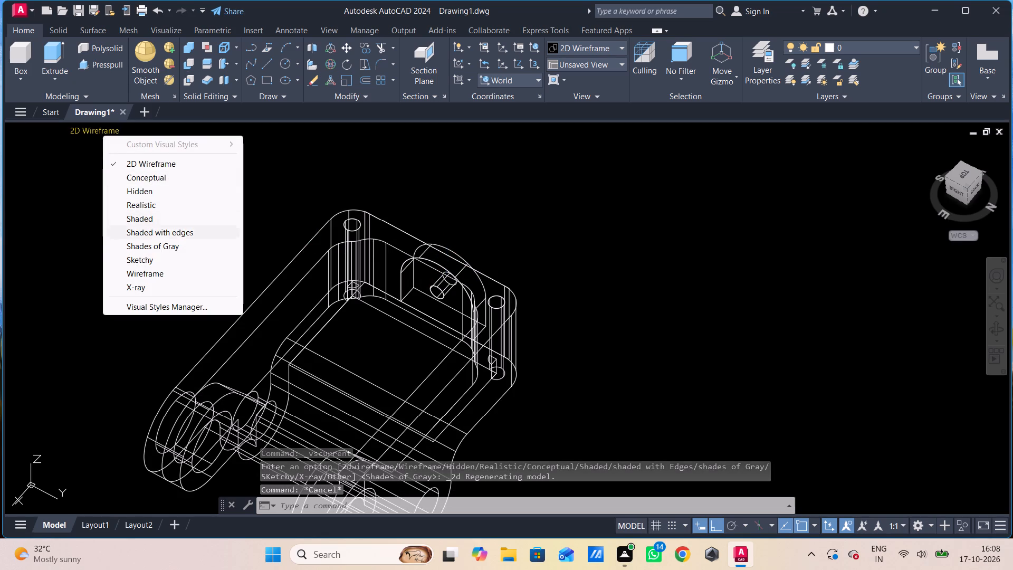
click(154, 245)
Examine the filleted bracket from several sides, including the inner pocket, the bossed end wall and the lugs.
shift+middle_drag(240, 253, 243, 257)
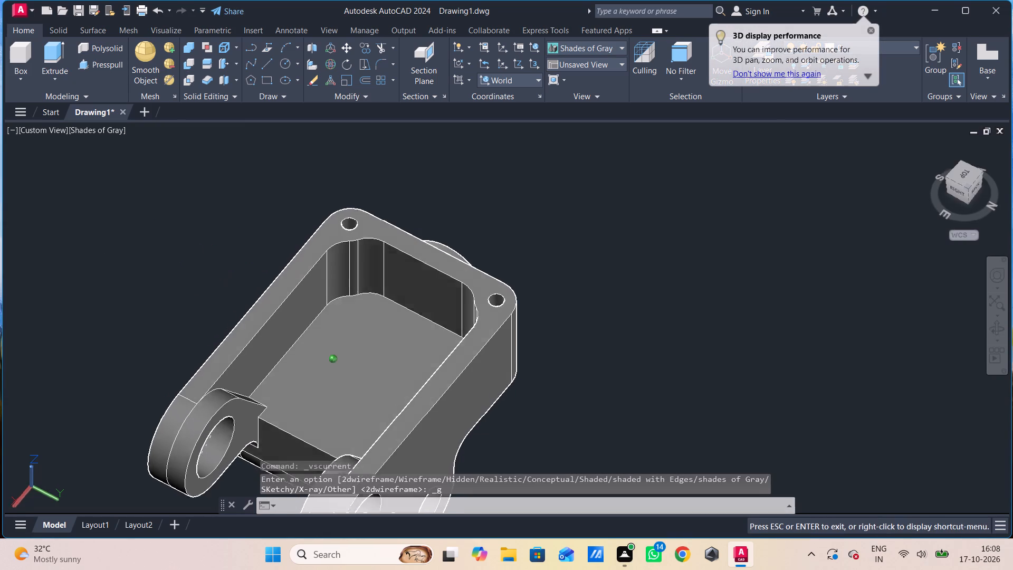
shift+middle_drag(243, 257, 358, 249)
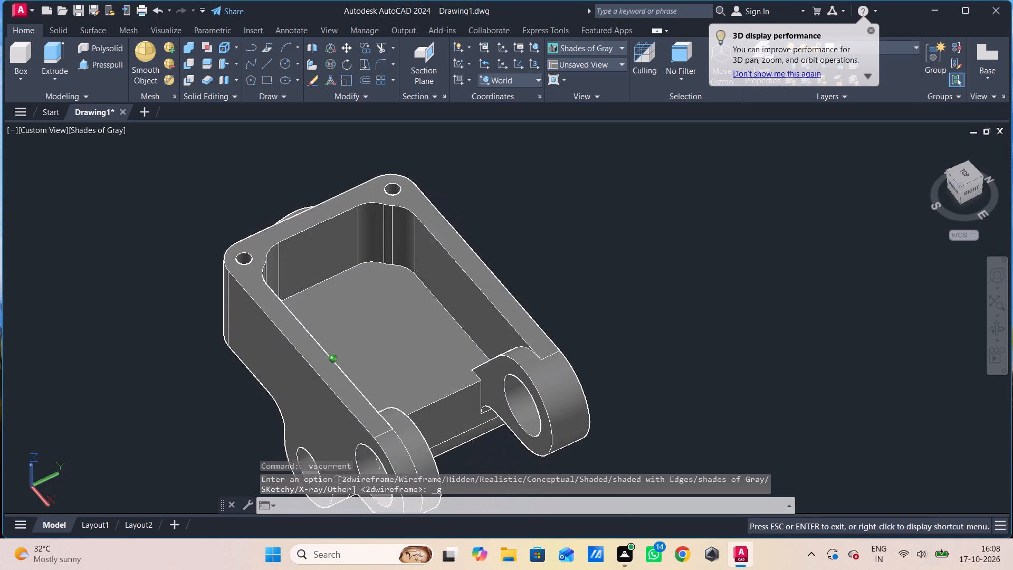
shift+middle_drag(358, 249, 360, 249)
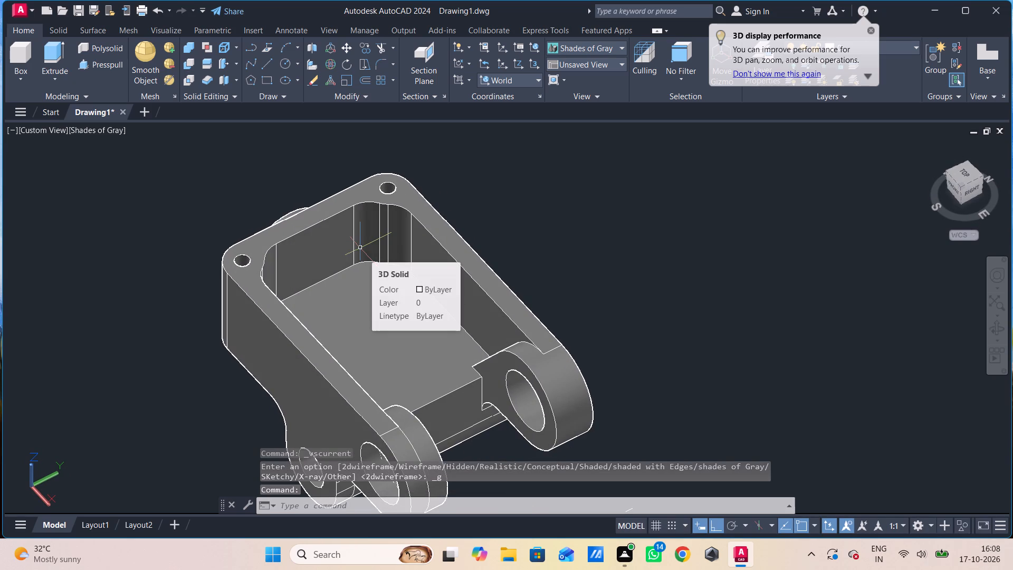
scroll(360, 252, down, 1)
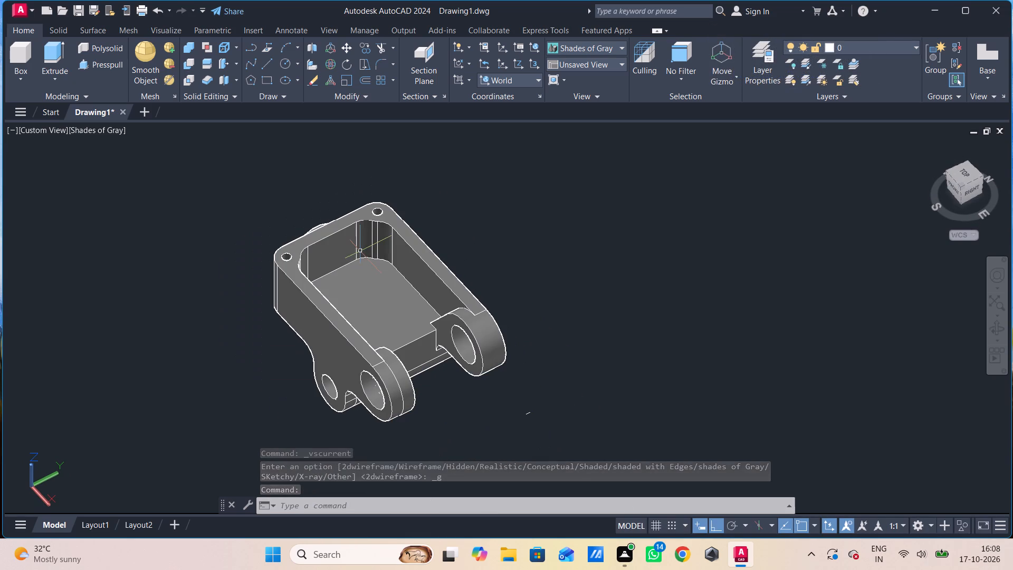
shift+middle_drag(360, 252, 383, 233)
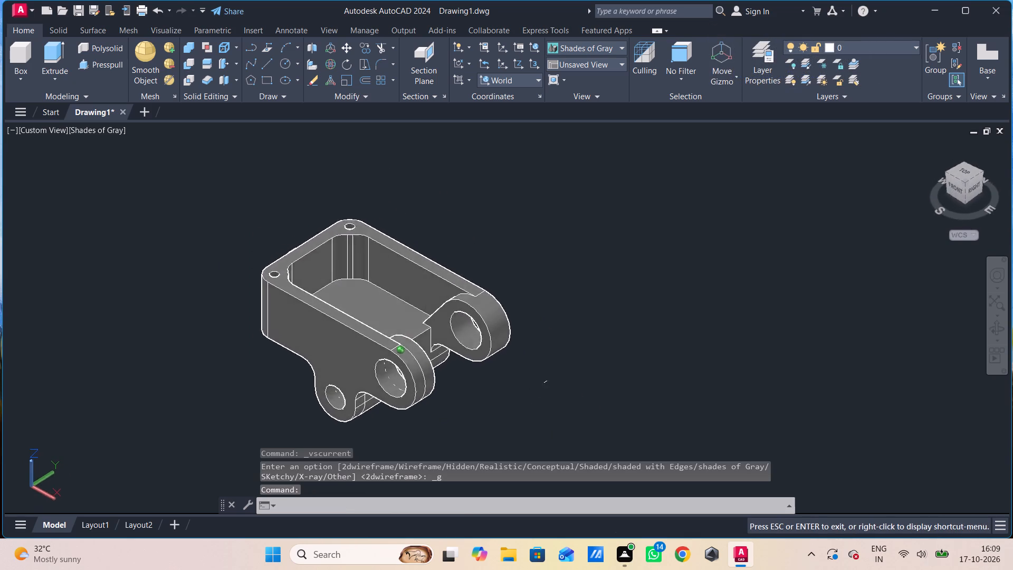
shift+middle_drag(383, 233, 571, 177)
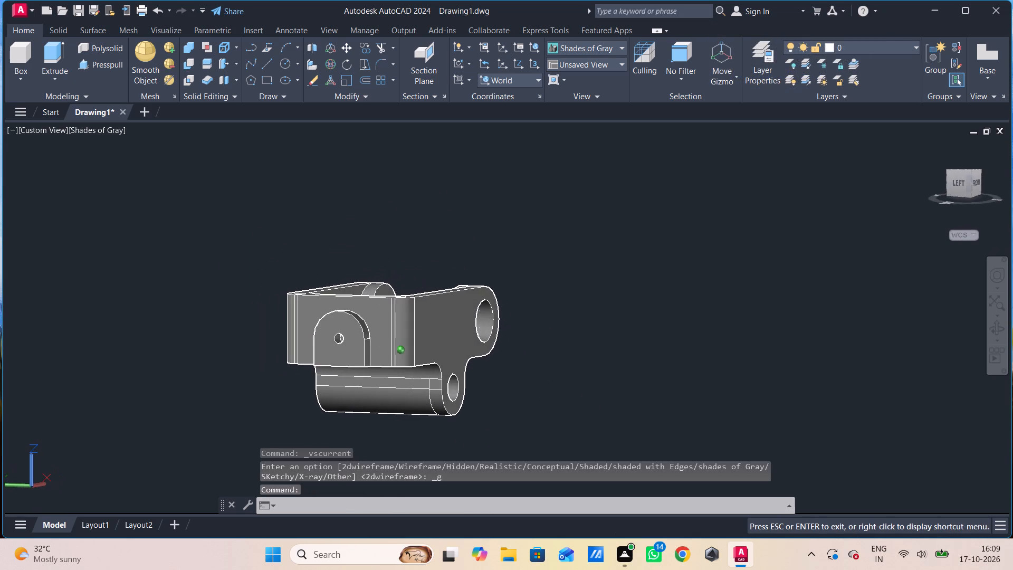
shift+middle_drag(571, 177, 596, 166)
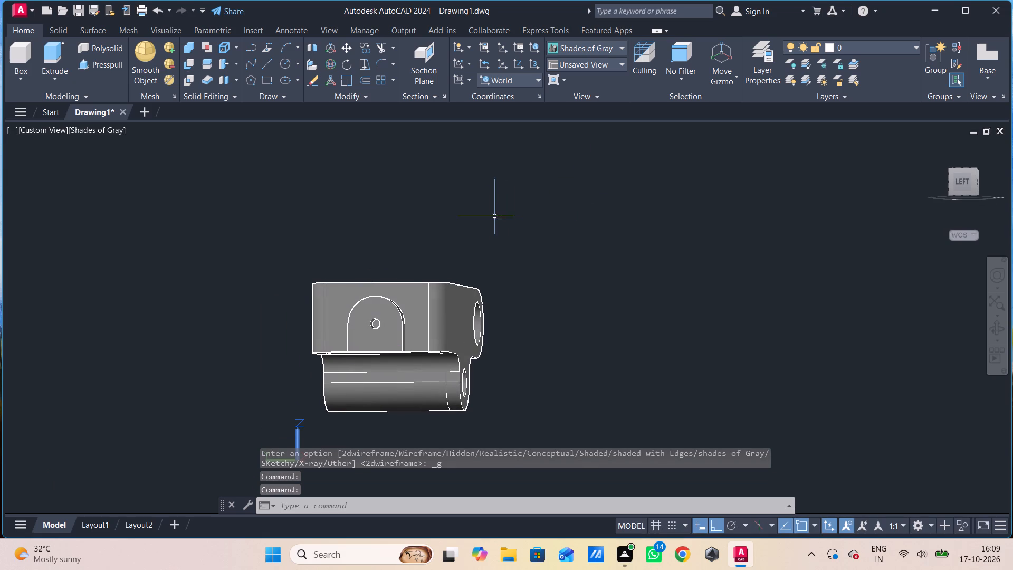
shift+middle_drag(495, 218, 403, 294)
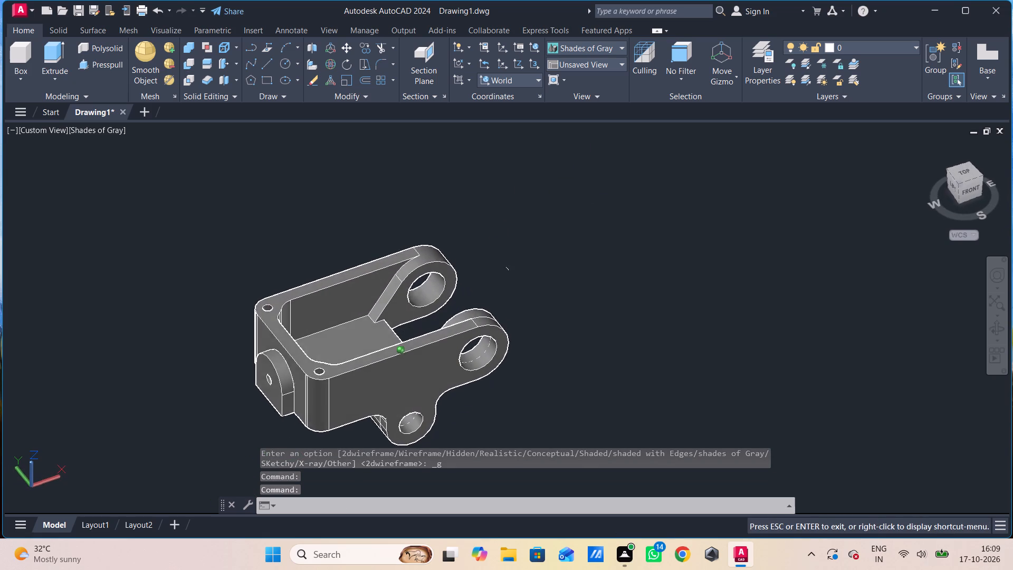
shift+middle_drag(403, 294, 397, 301)
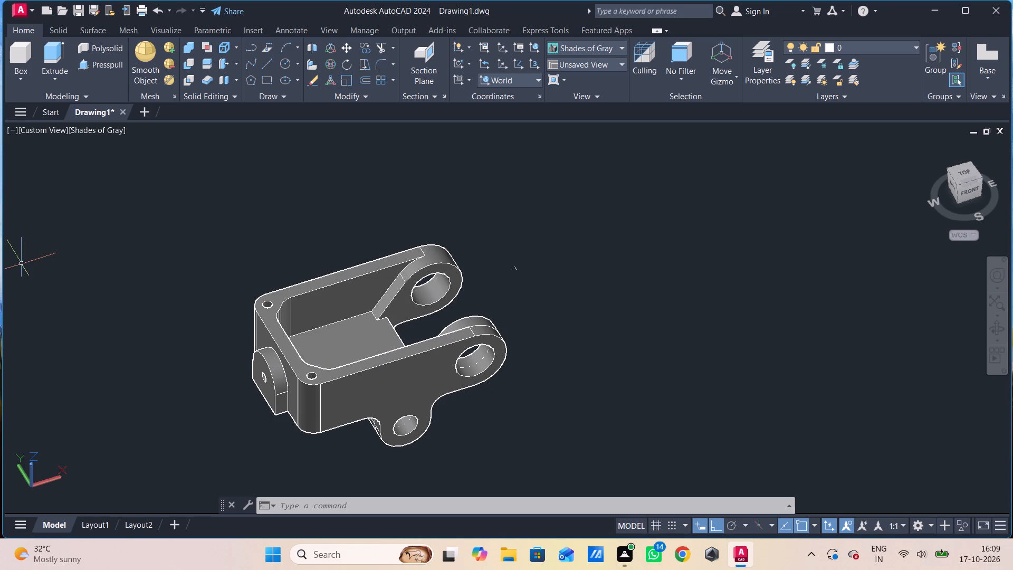
Erase the tiny stray line lying beside the bracket near the lugs.
click(541, 241)
click(506, 300)
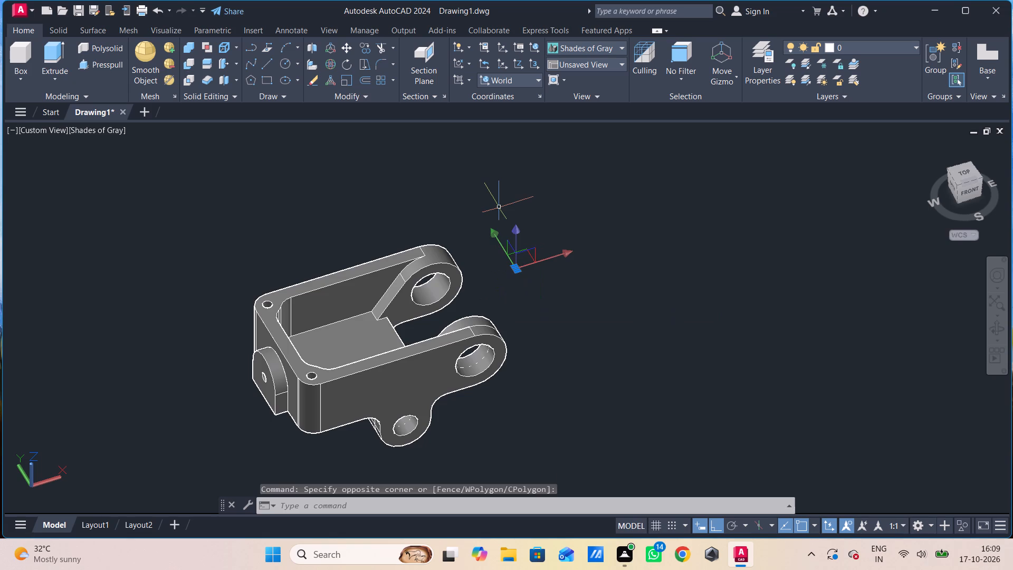
key(Delete)
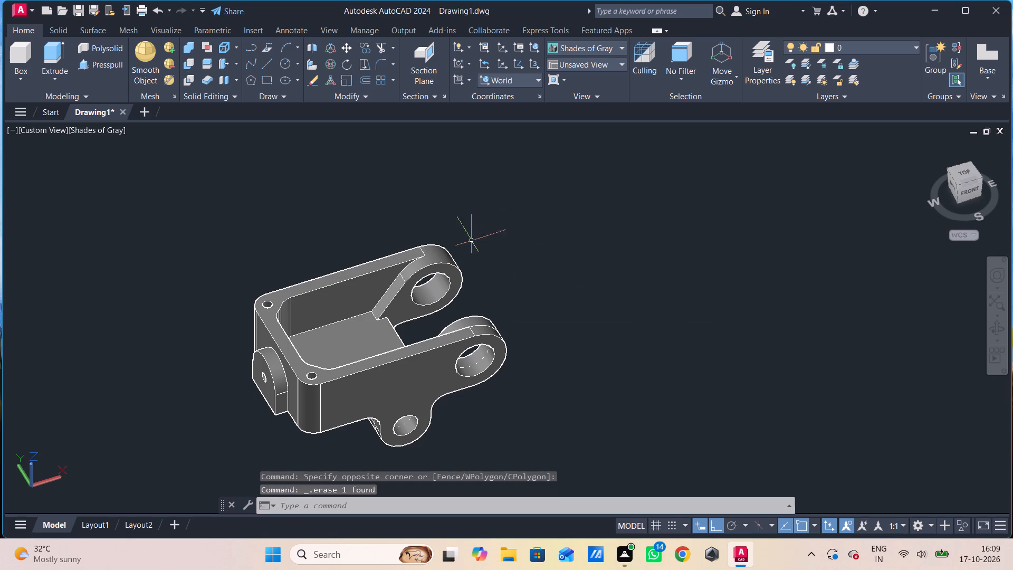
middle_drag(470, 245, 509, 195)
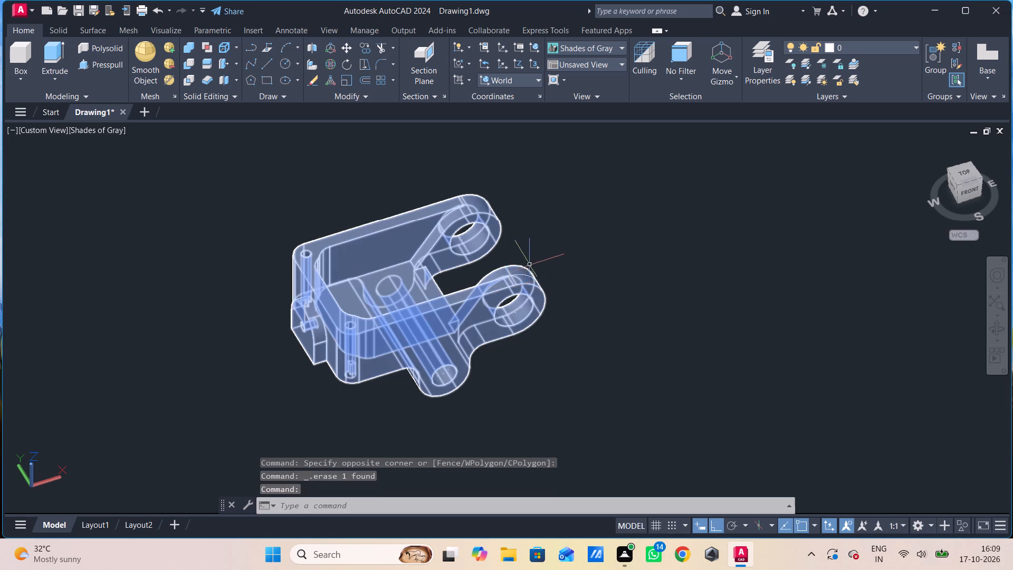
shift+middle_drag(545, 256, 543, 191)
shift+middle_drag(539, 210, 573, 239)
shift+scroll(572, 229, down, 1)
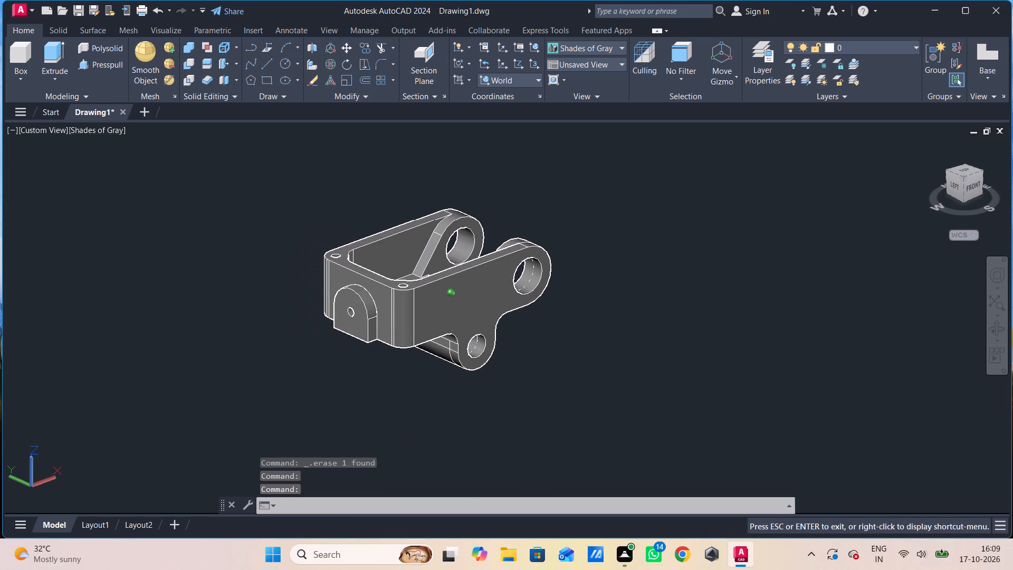
Inspect the cleaned-up bracket from above and the front, covering the lug holes, side plate, inner pocket and end boss.
shift+middle_drag(573, 239, 571, 244)
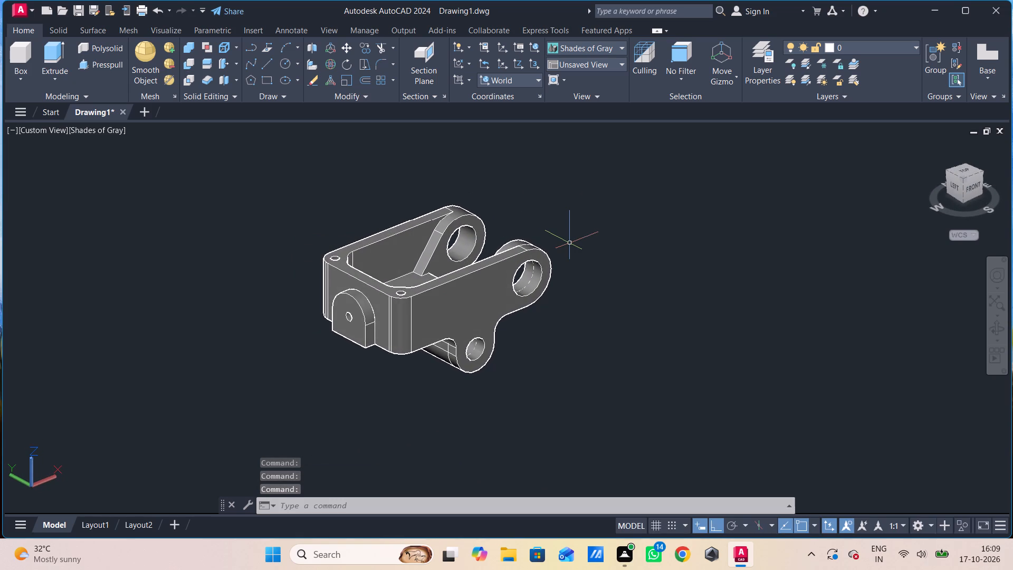
scroll(570, 244, up, 2)
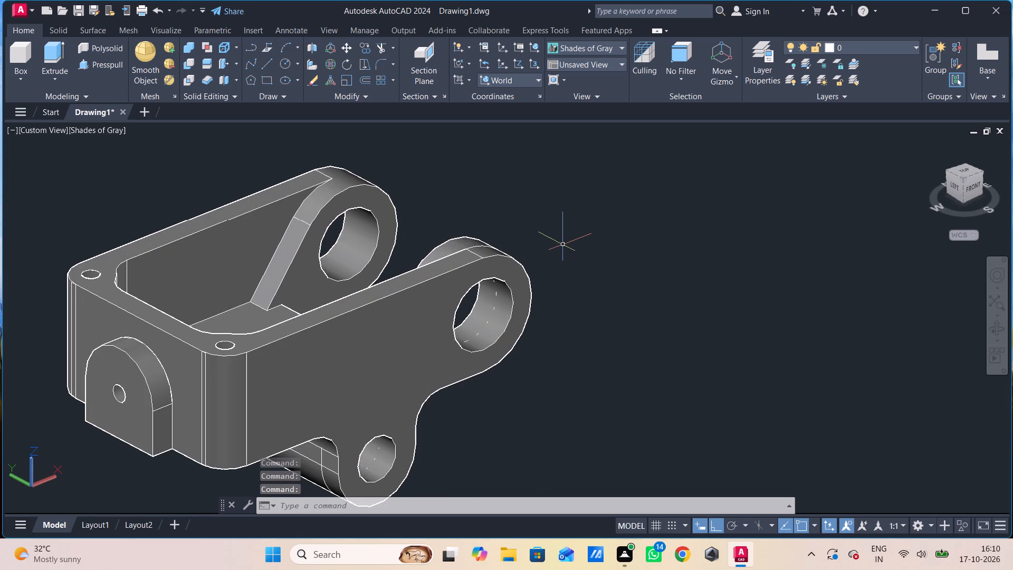
shift+middle_drag(556, 245, 560, 245)
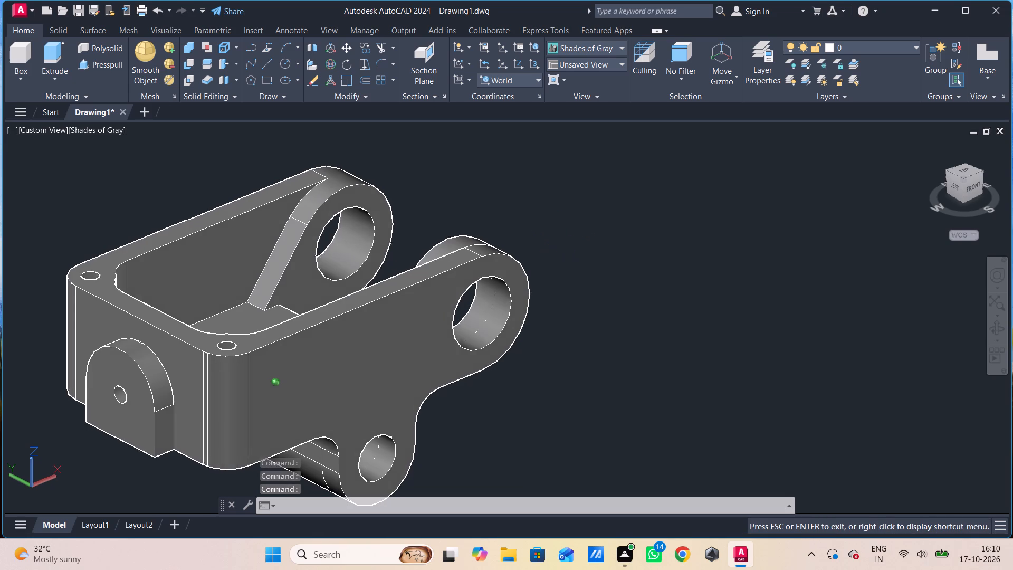
shift+middle_drag(560, 245, 536, 248)
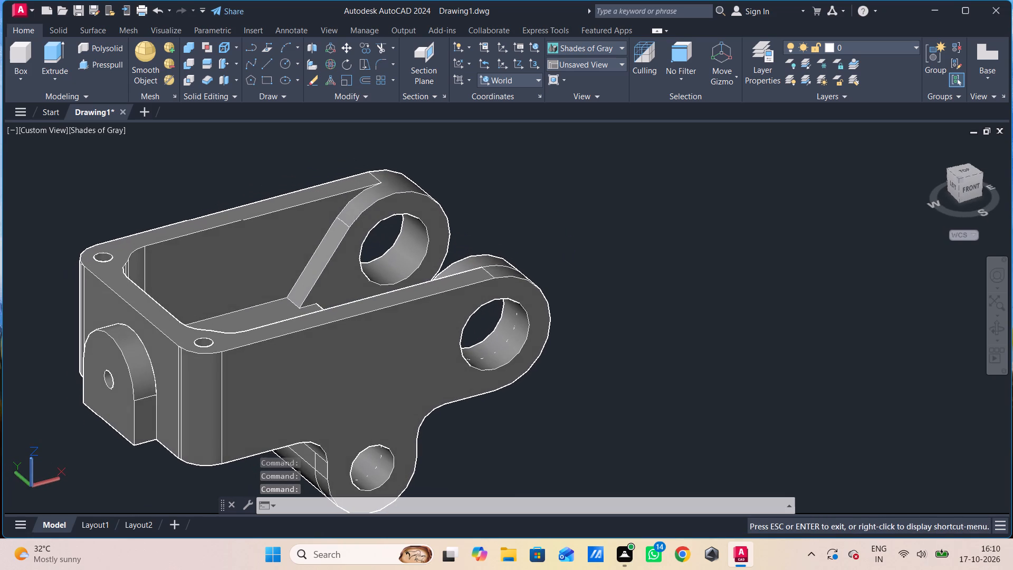
scroll(535, 246, down, 1)
middle_drag(535, 246, 548, 241)
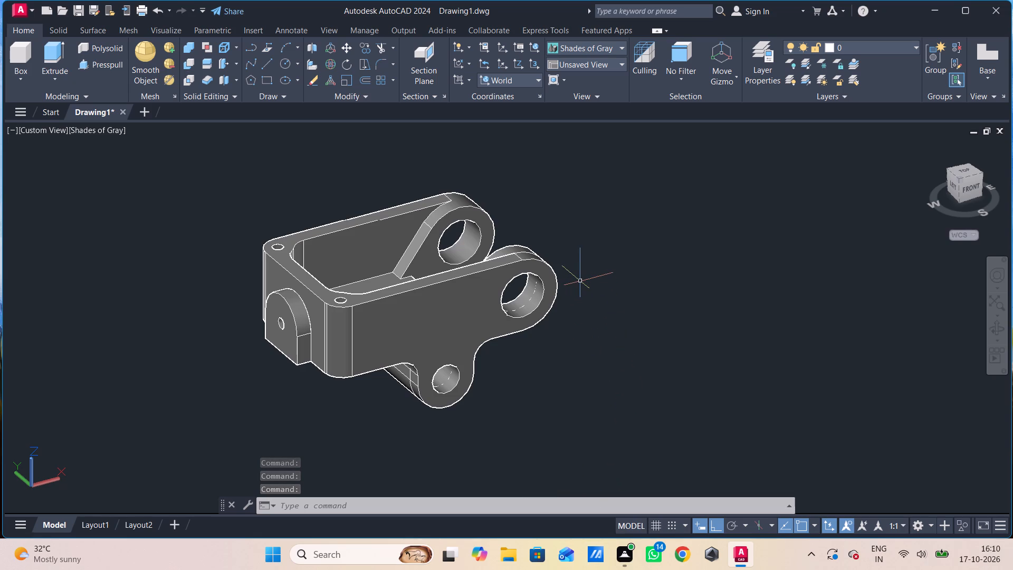
shift+middle_drag(579, 266, 585, 283)
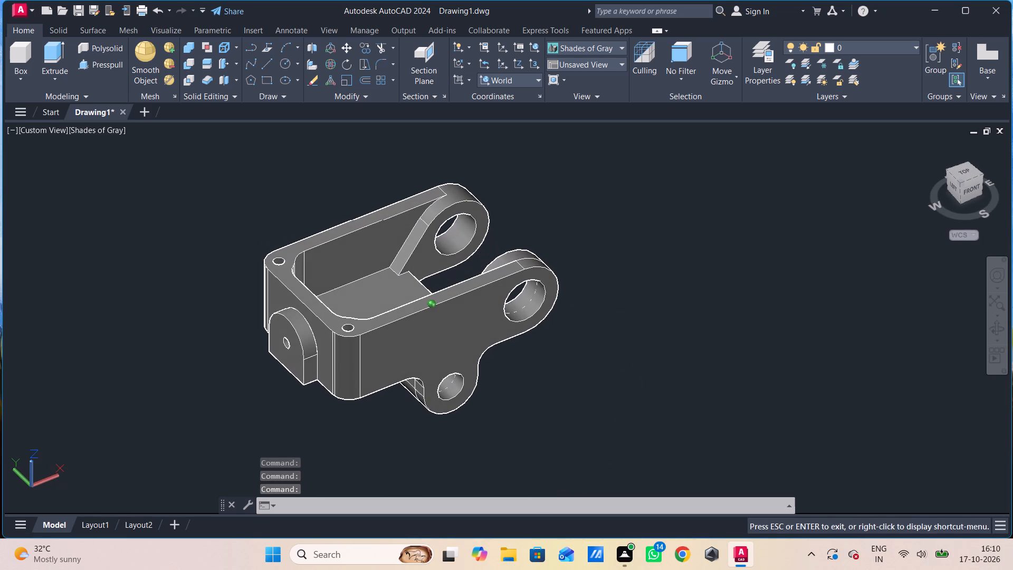
shift+middle_drag(585, 283, 585, 284)
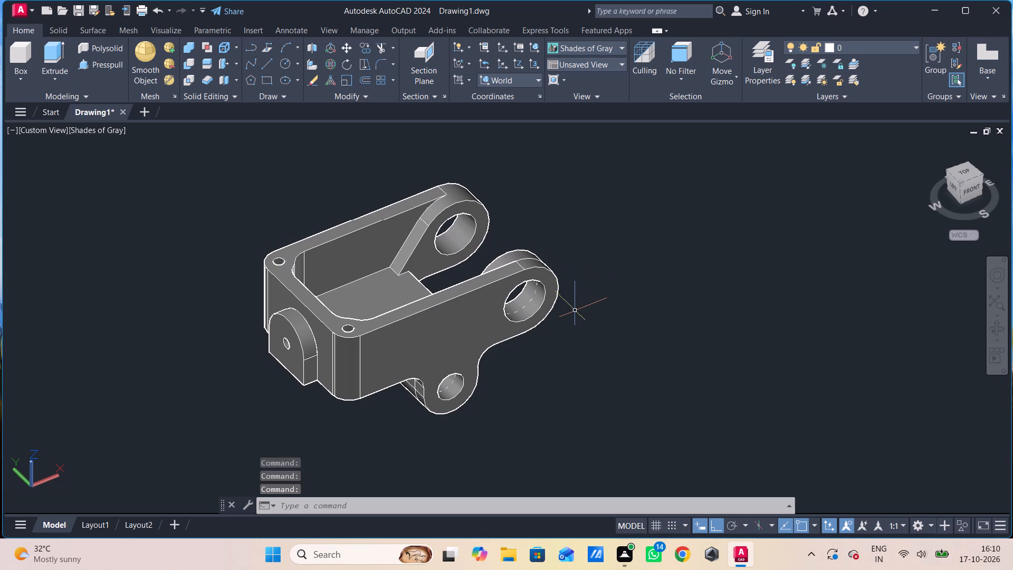